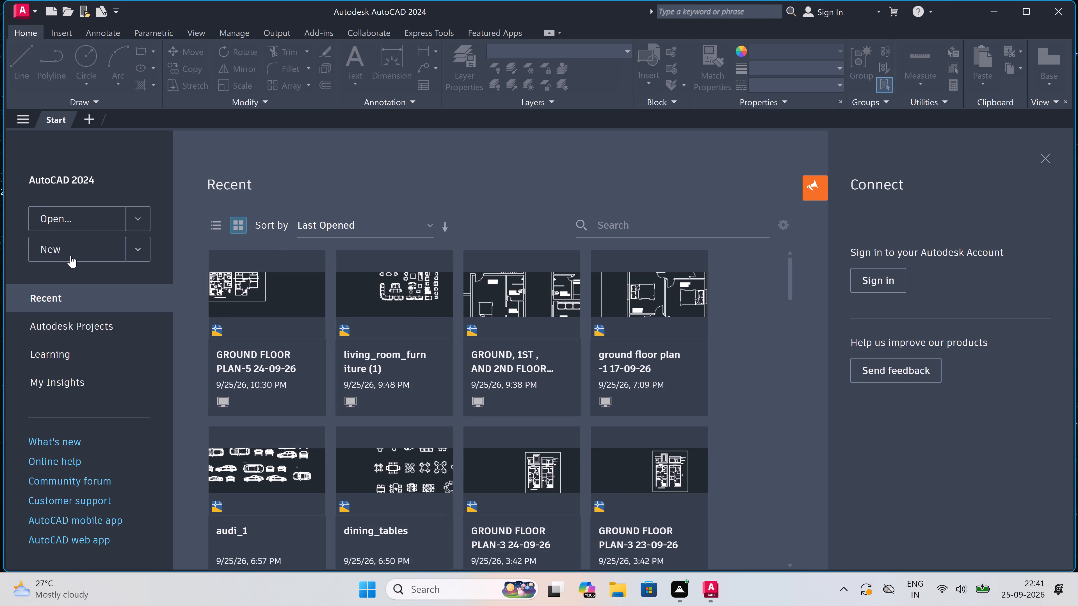
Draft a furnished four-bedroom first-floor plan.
Create a new blank drawing.
double_click(67, 249)
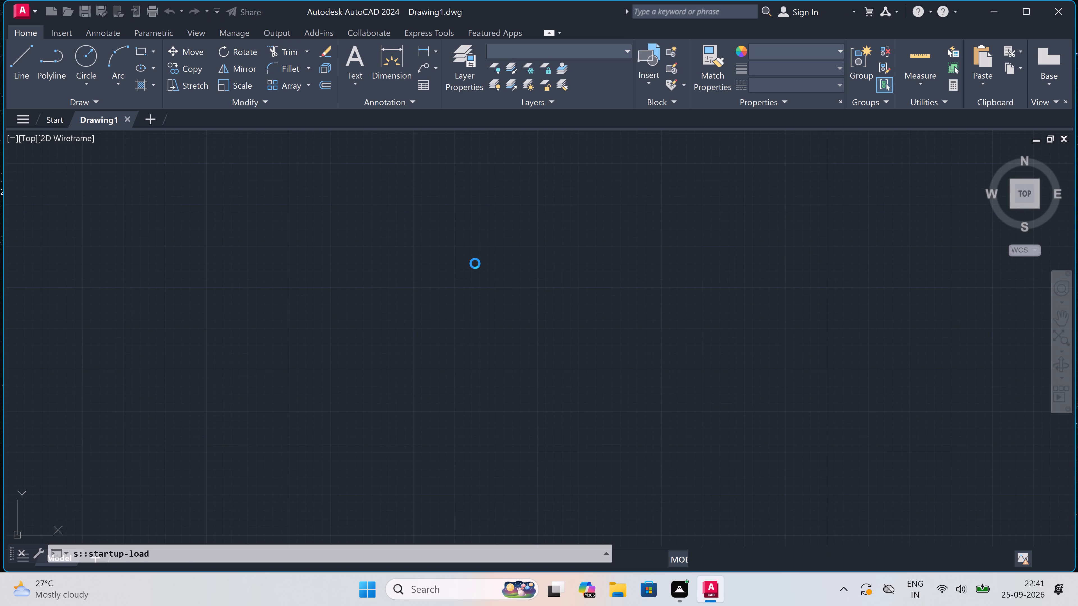
With Ortho on, draw one horizontal and one vertical construction line crossing at a common point in the upper drawing area.
type("XL")
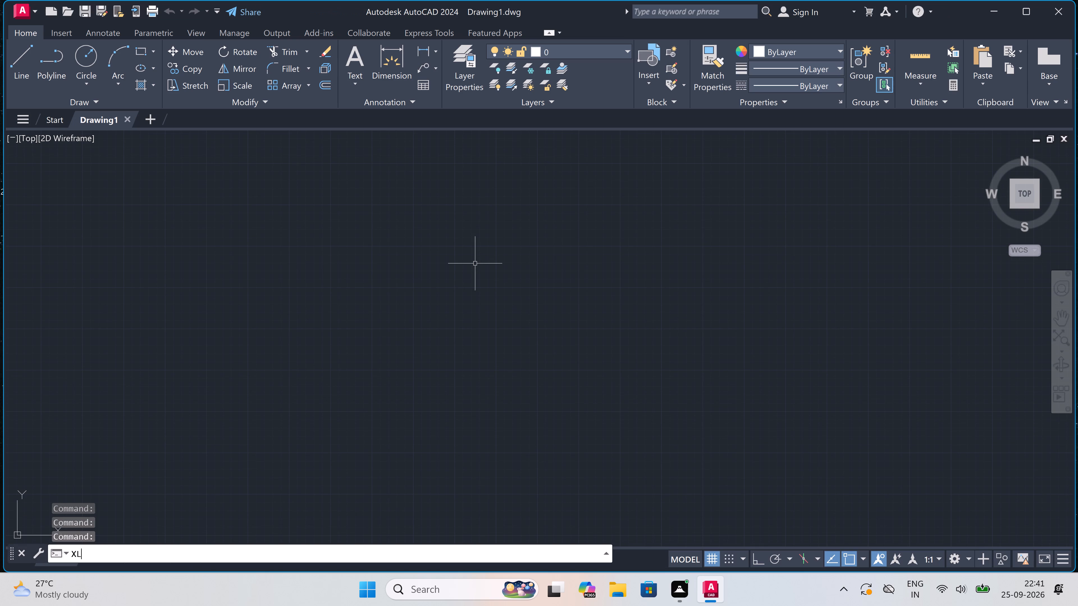
key("space")
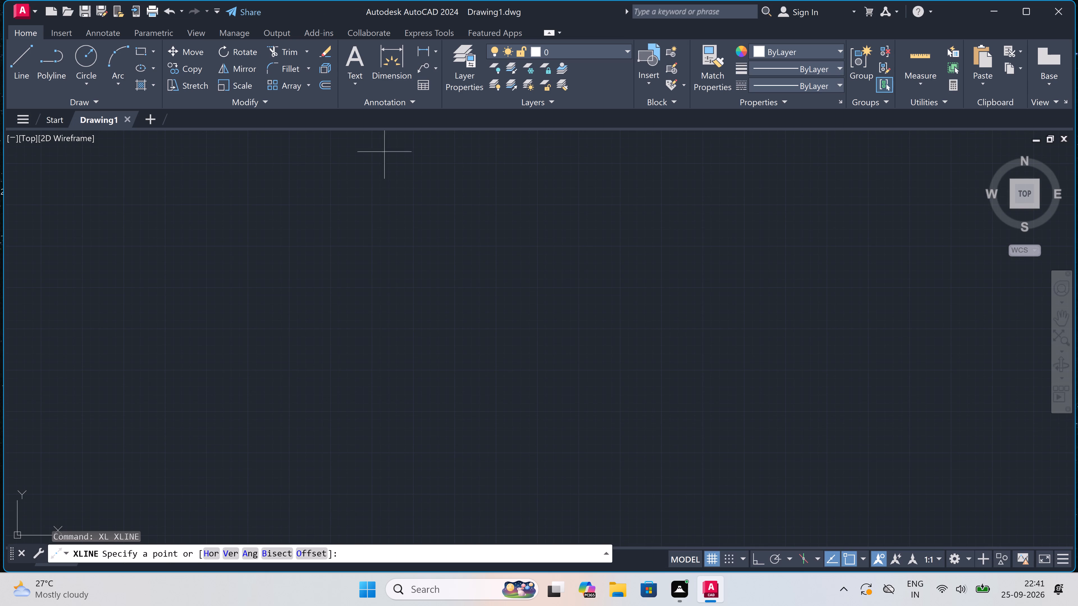
left_click(398, 178)
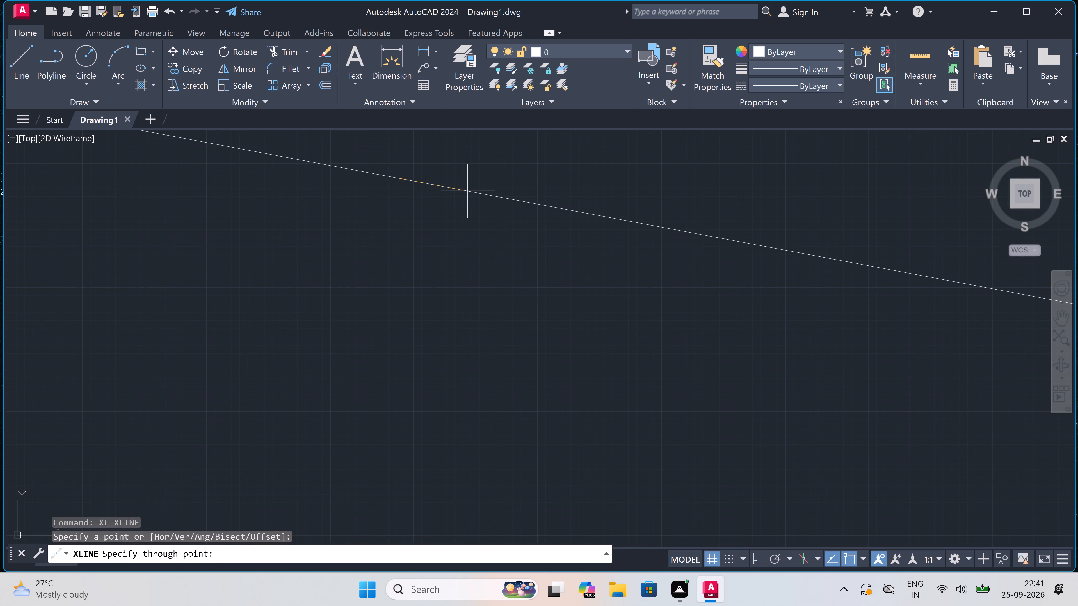
key("F8")
left_click(369, 187)
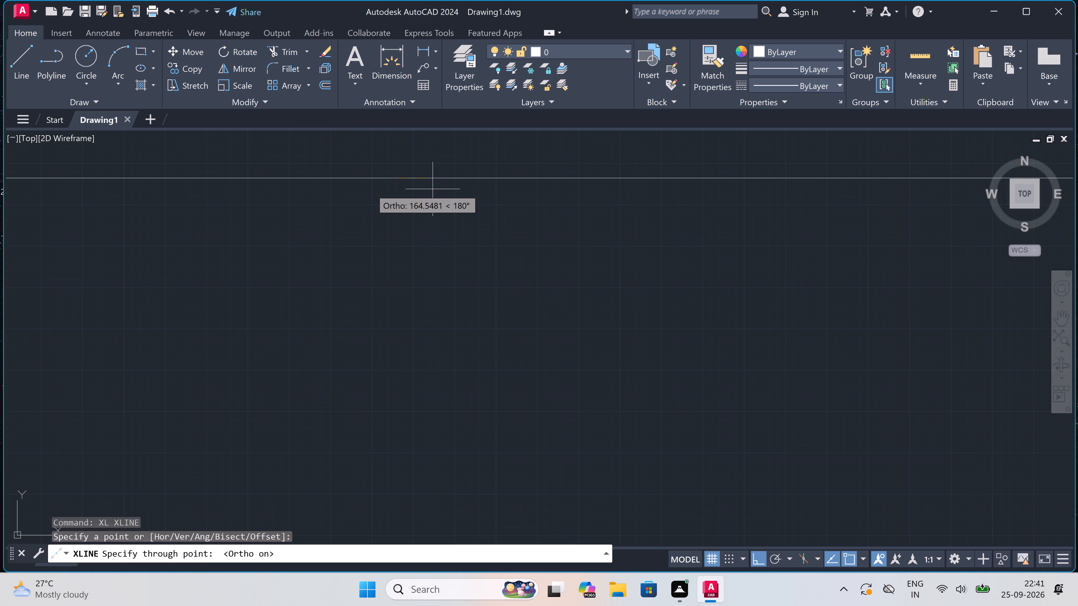
left_click(384, 382)
key("Escape")
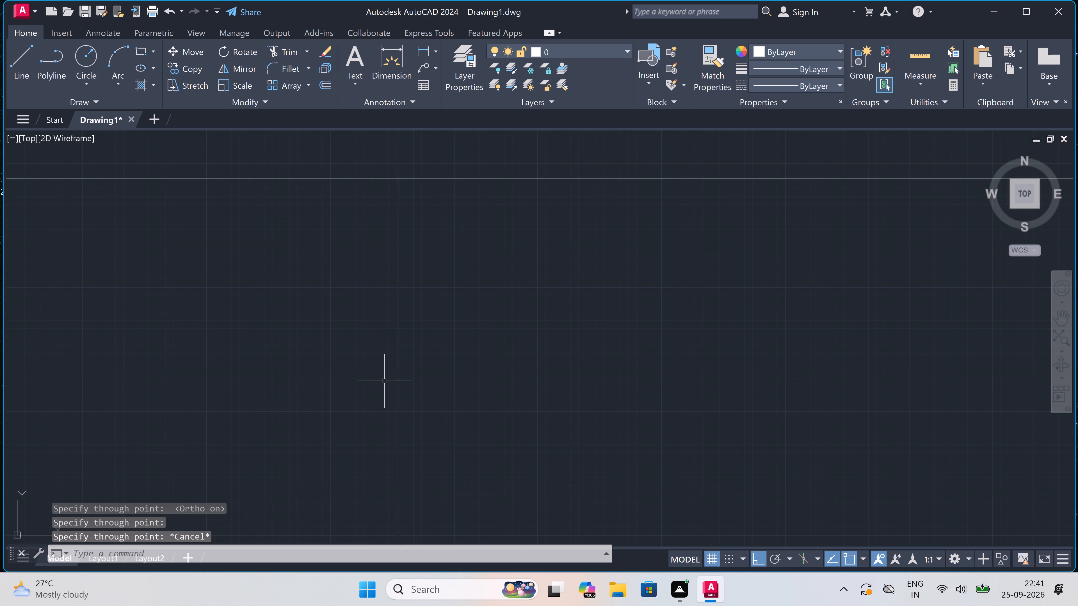
Configure the drawing units to Engineering length with 0'-0" precision and an insertion scale of Inches.
scroll(390, 384, "down", 3)
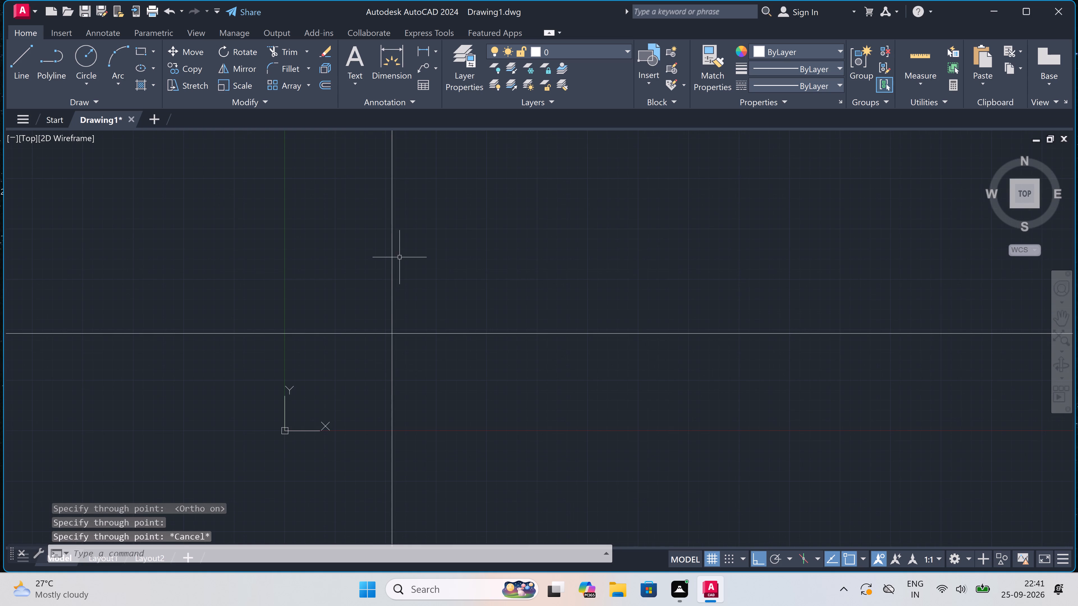
scroll(393, 339, "up", 6)
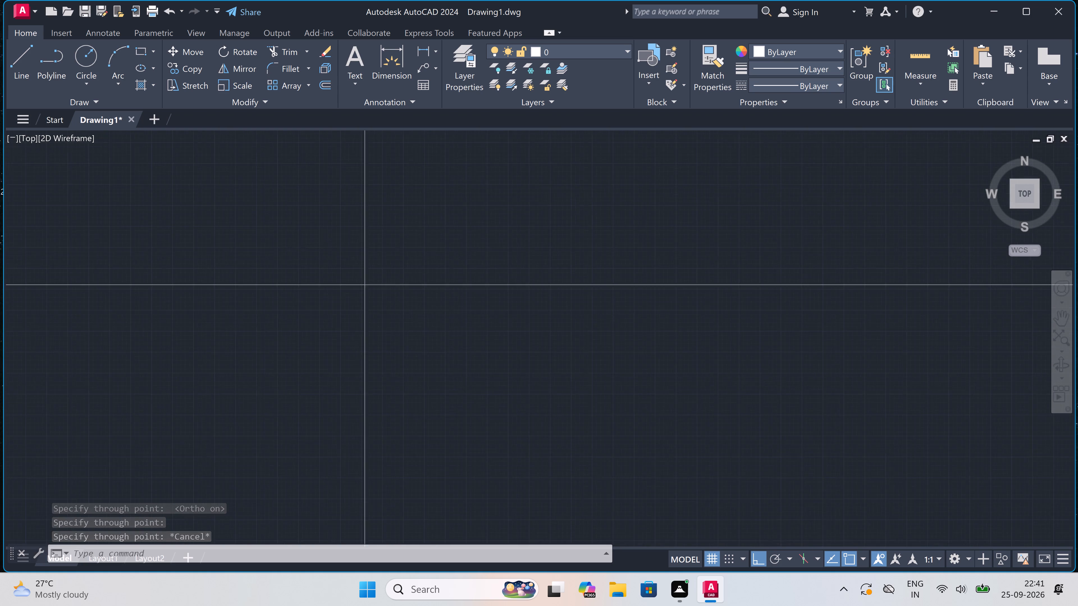
type("U")
key("space")
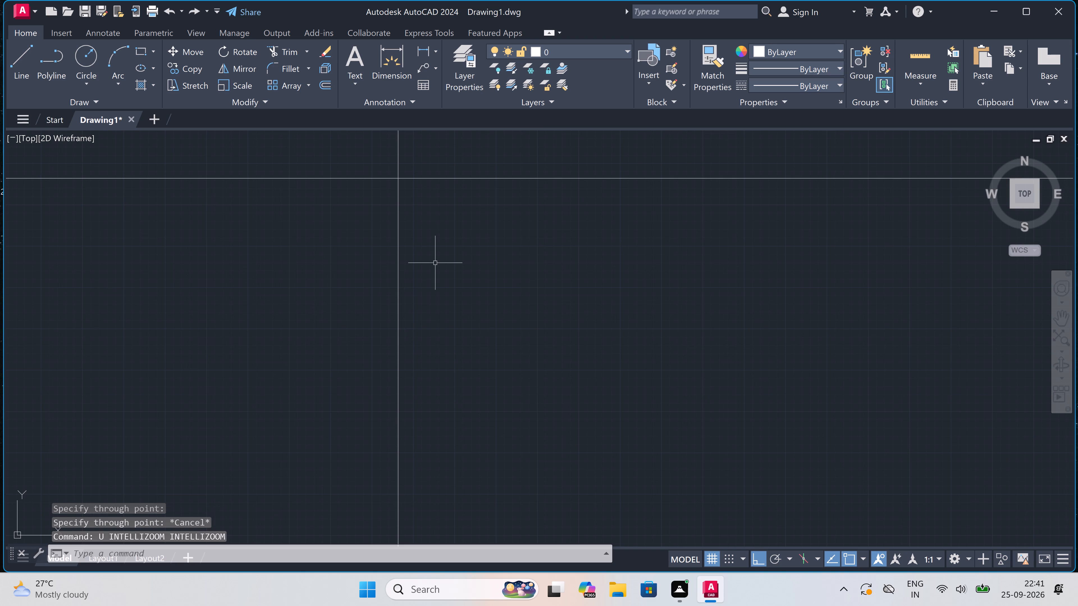
type("UN")
key("space")
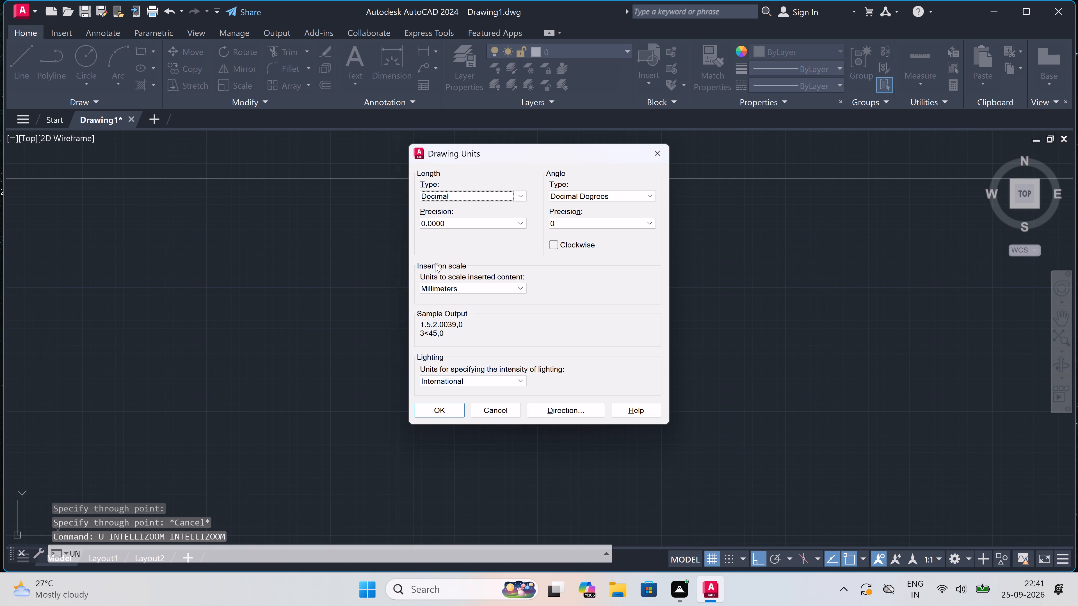
left_click(452, 194)
left_click(454, 218)
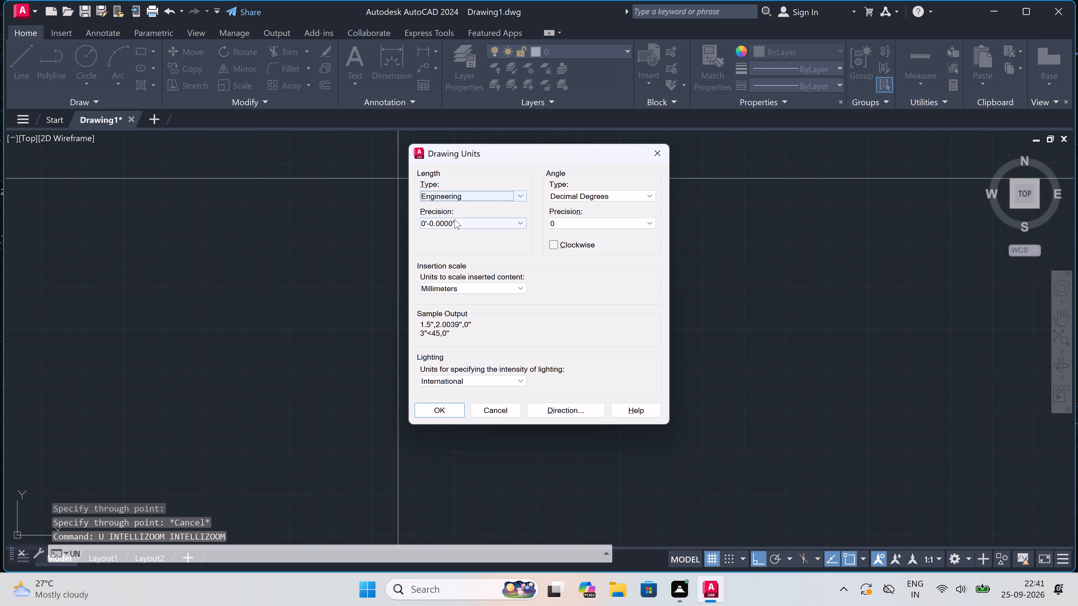
left_click(457, 221)
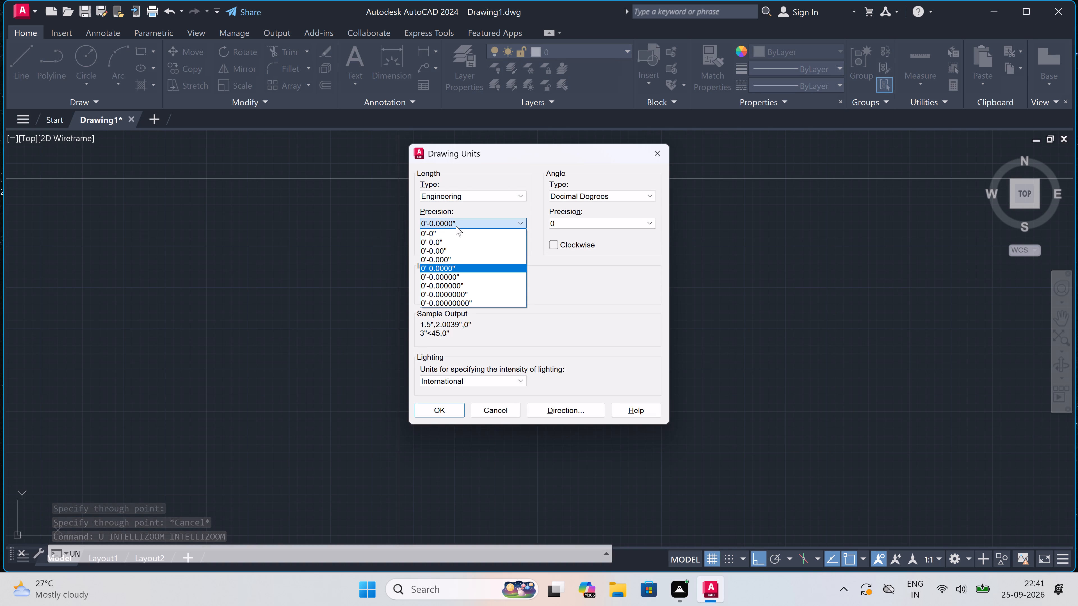
left_click(455, 229)
left_click(450, 290)
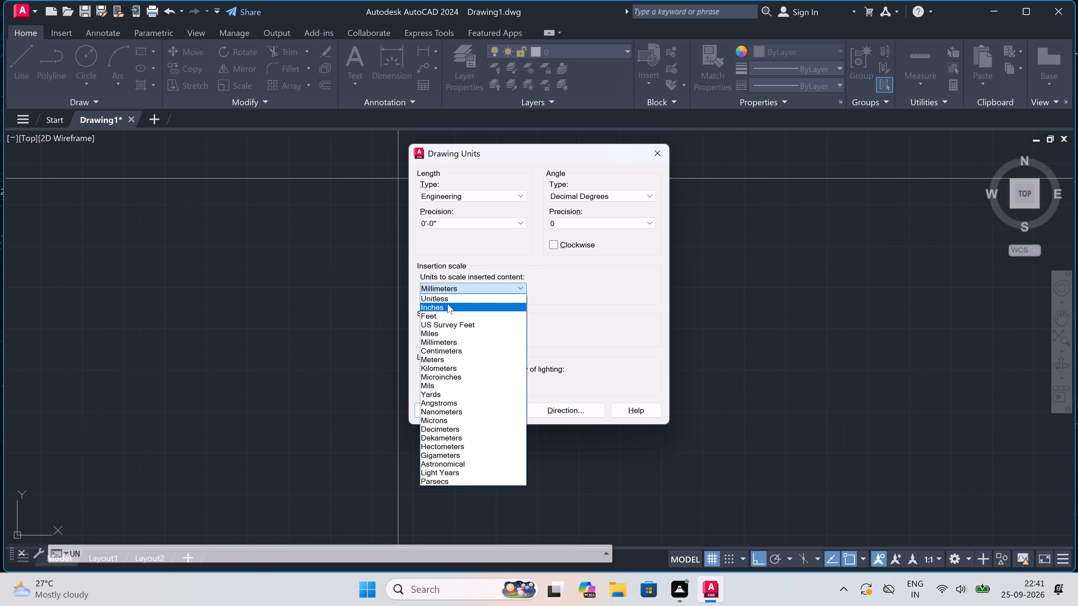
left_click(447, 307)
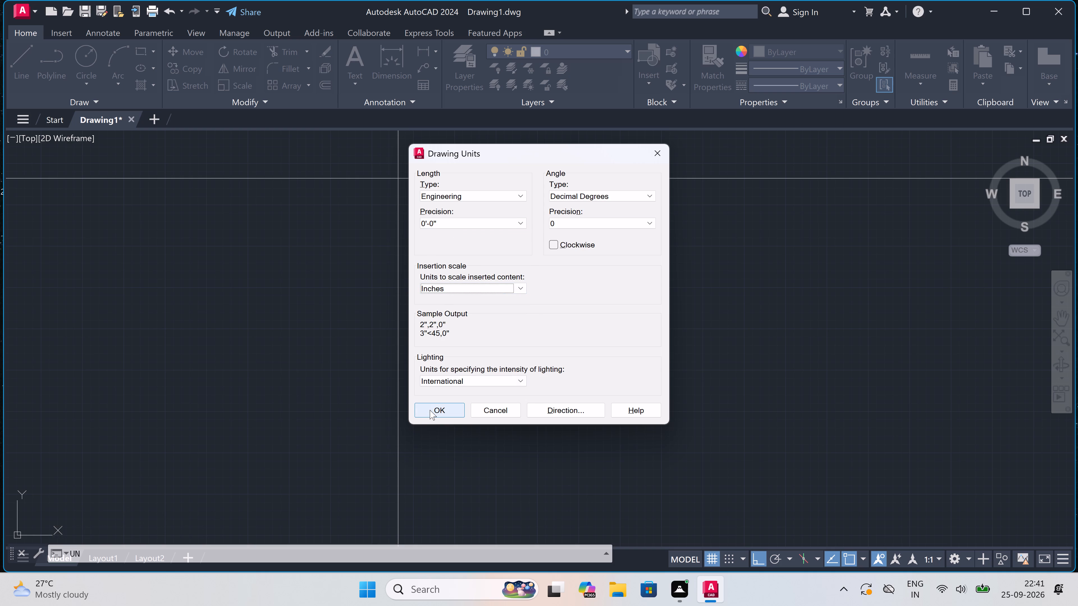
left_click(430, 410)
Trim the construction lines above and left of their intersection, leaving the top-left corner of the plan.
scroll(434, 307, "down", 2)
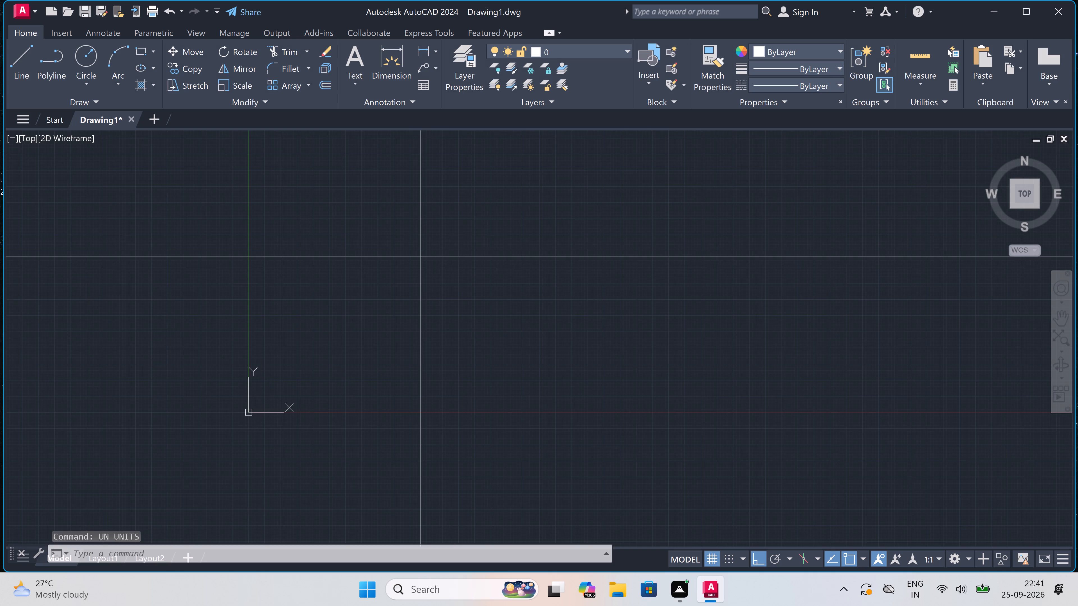
scroll(434, 282, "up", 2)
scroll(442, 226, "up", 2)
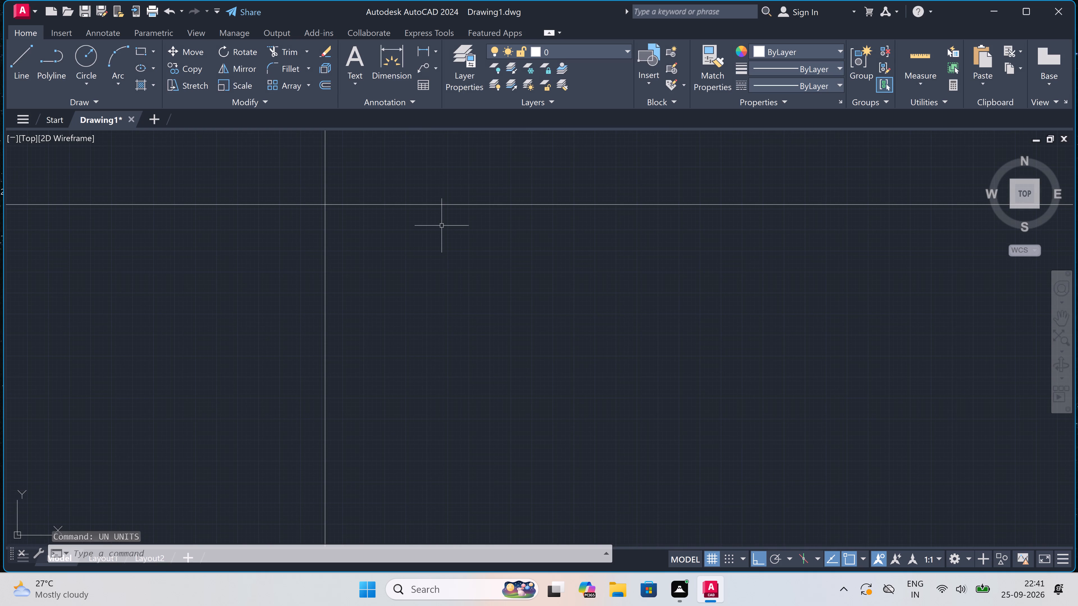
type("TR")
key("space")
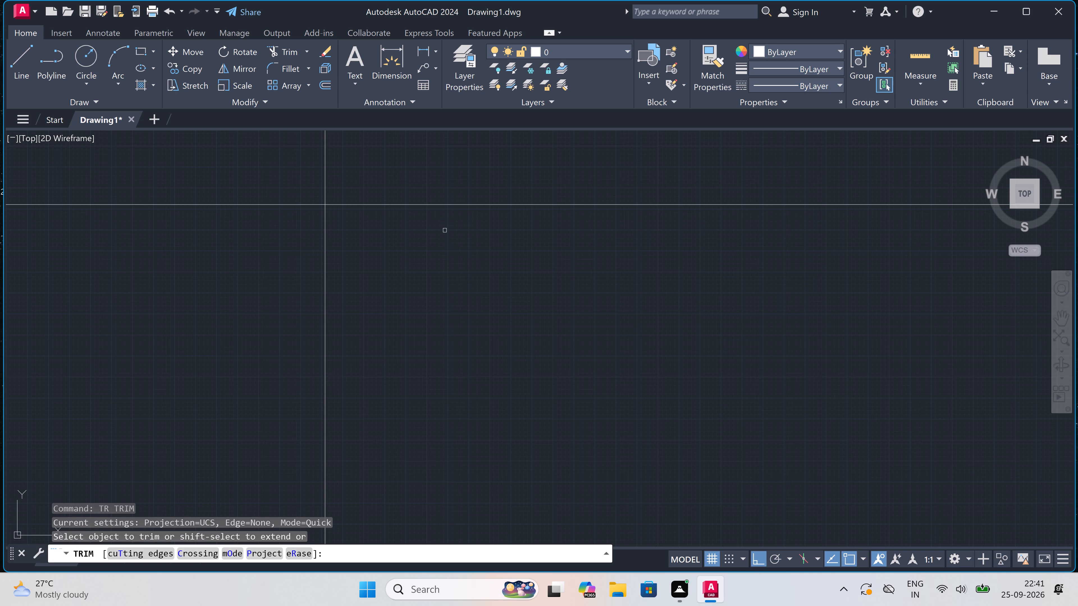
left_click(365, 170)
double_click(216, 220)
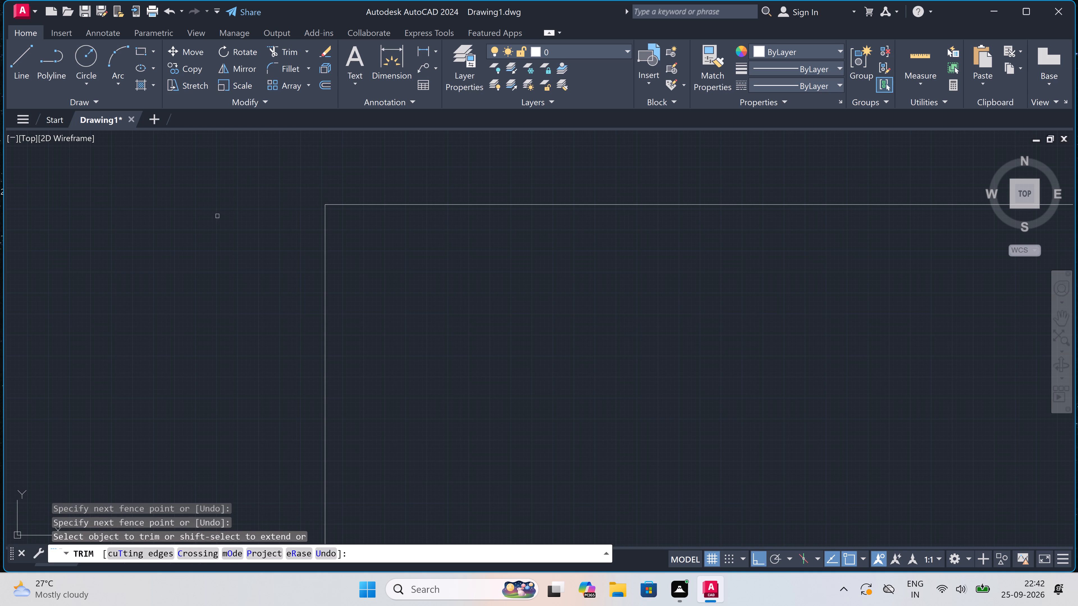
scroll(400, 167, "up", 1)
key("Escape")
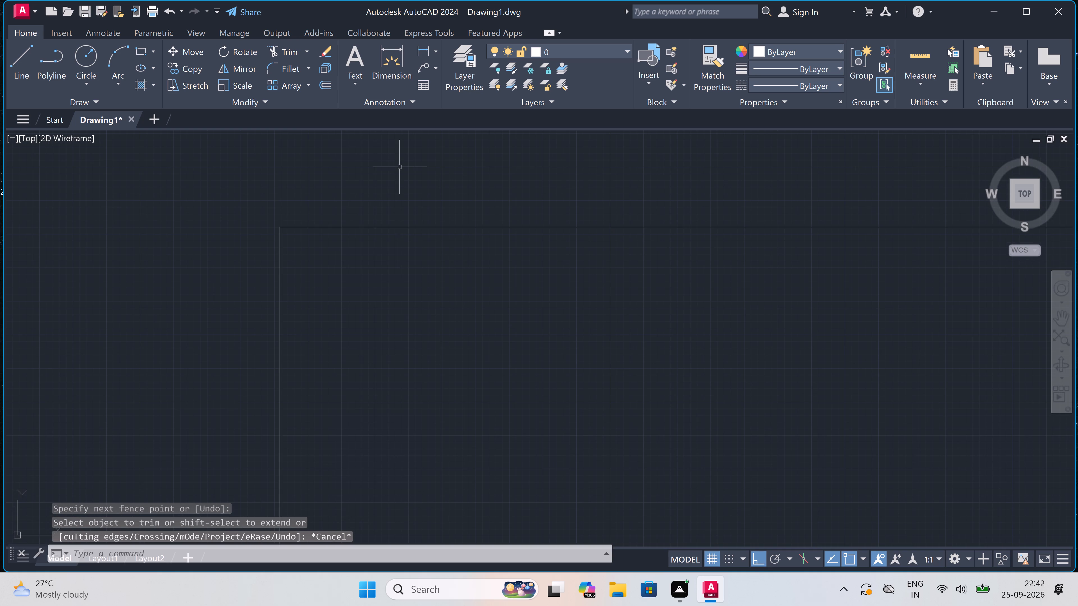
Offset the top horizontal and left vertical lines 9" inward to form the outer wall thickness.
type("O")
key("space")
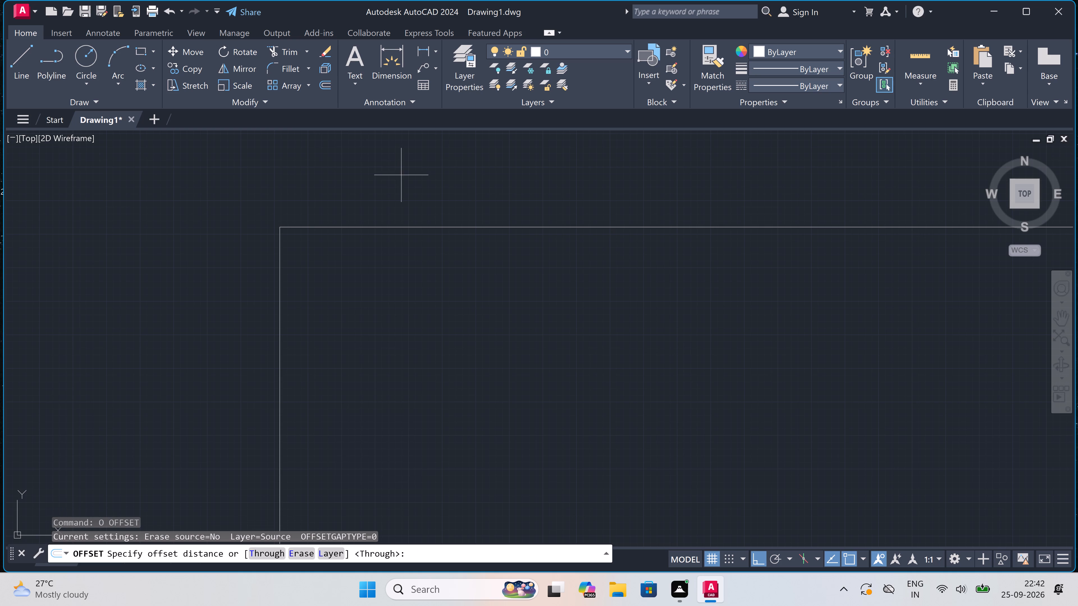
left_click_drag(453, 226, 453, 230)
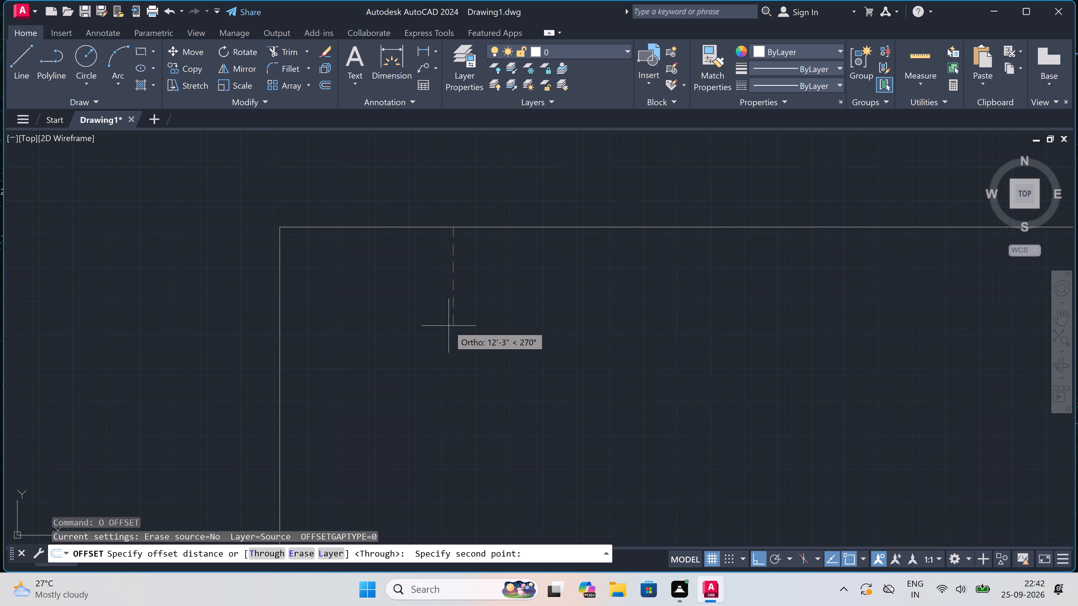
type("9\"")
key("space")
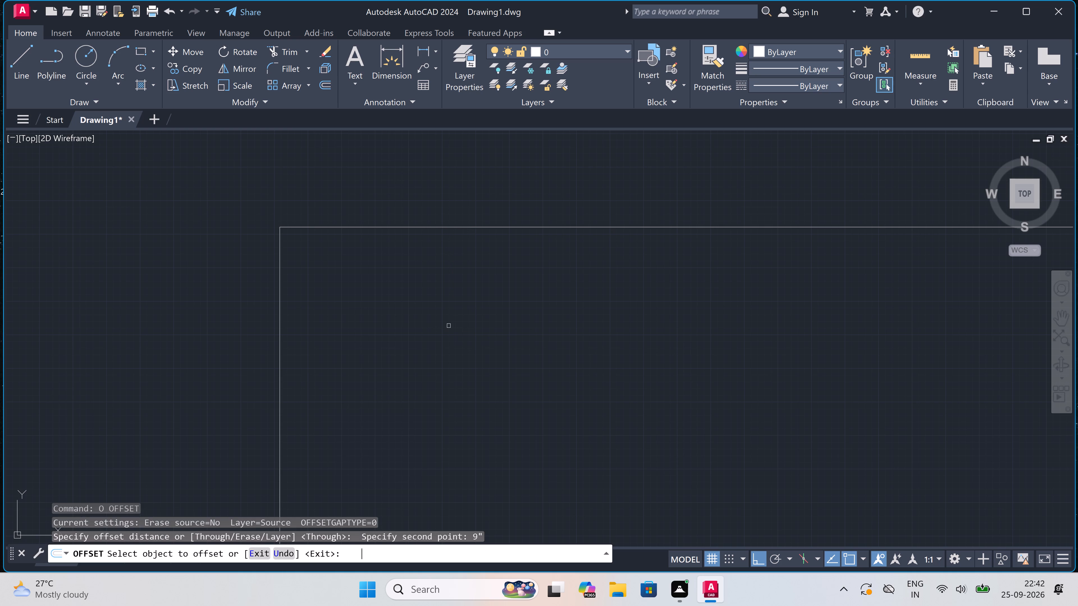
left_click(438, 227)
left_click(436, 251)
scroll(283, 239, "up", 2)
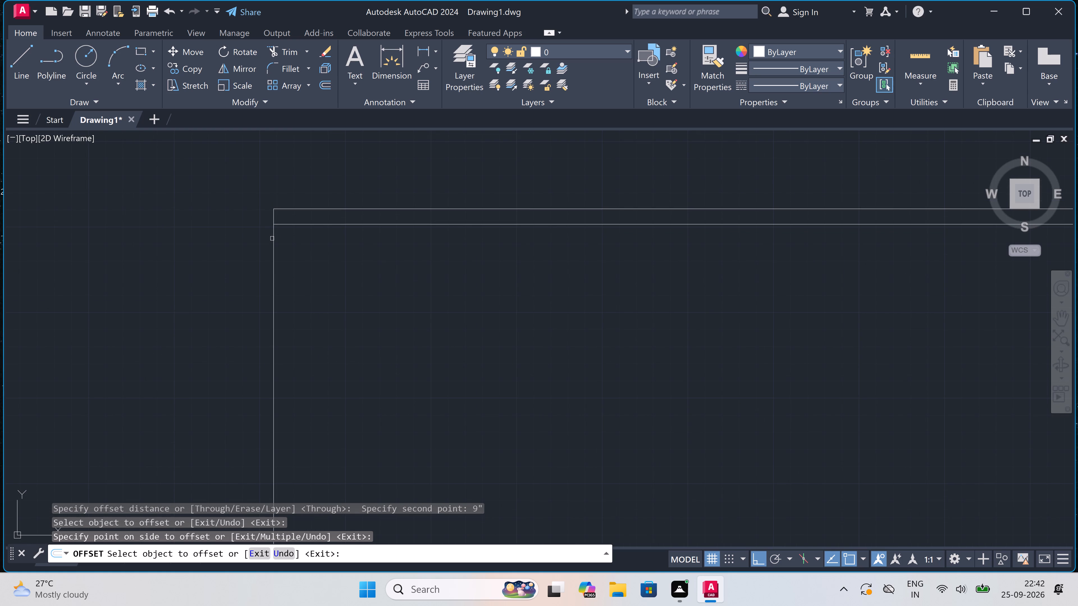
left_click(273, 238)
left_click(305, 246)
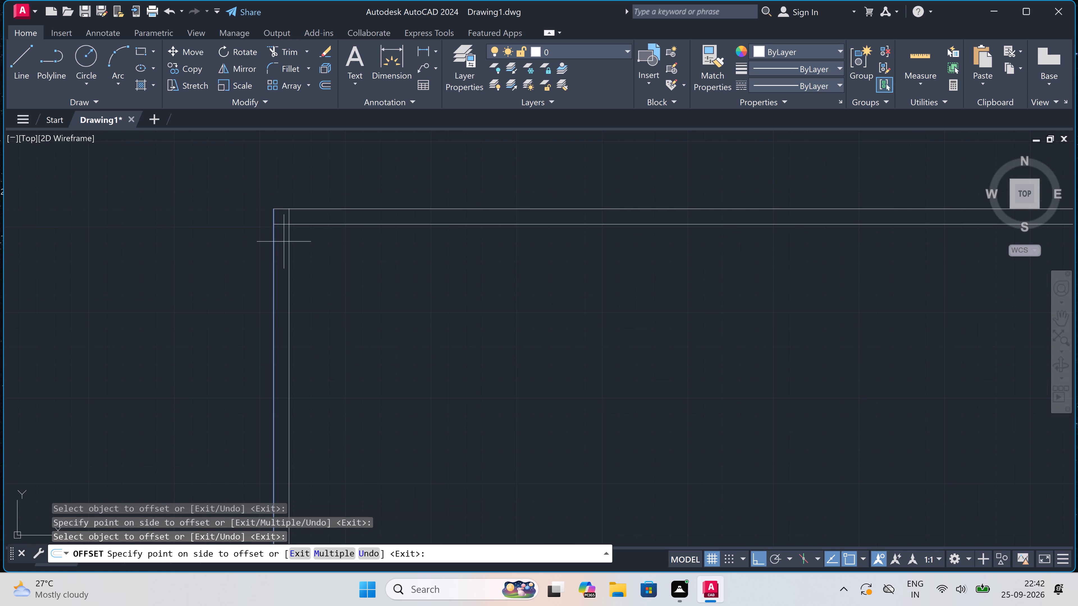
key("Escape")
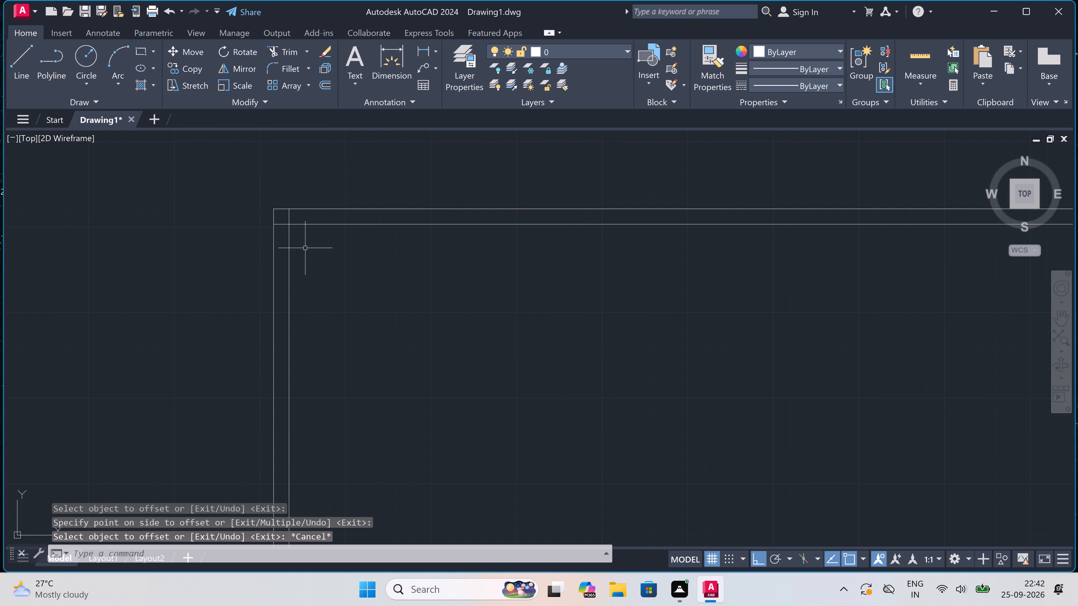
Offset the inner line of the top wall 12' downward to mark the room's depth.
key("space")
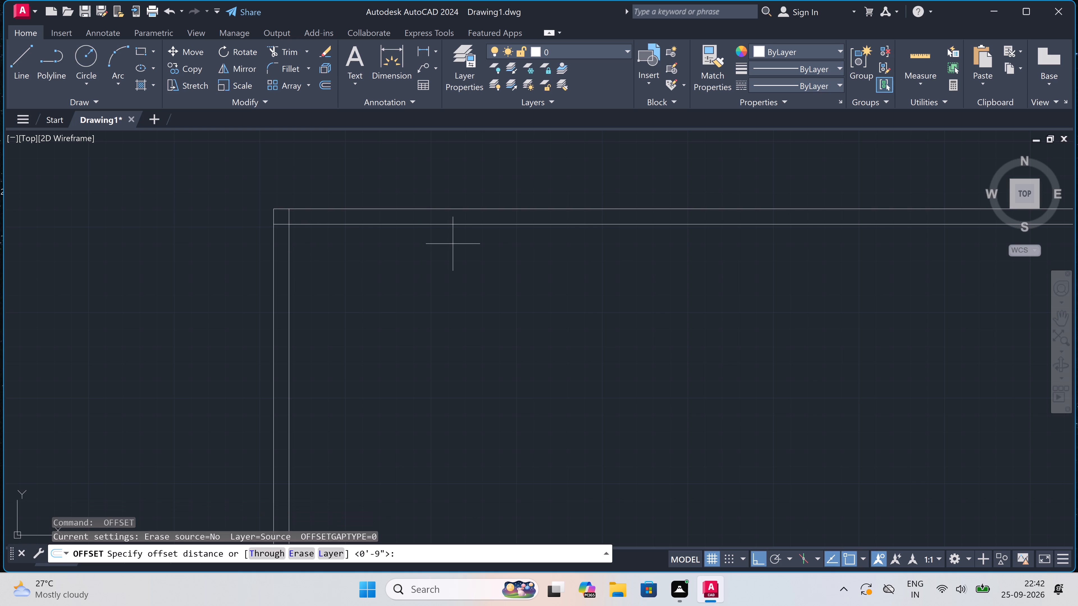
left_click(457, 226)
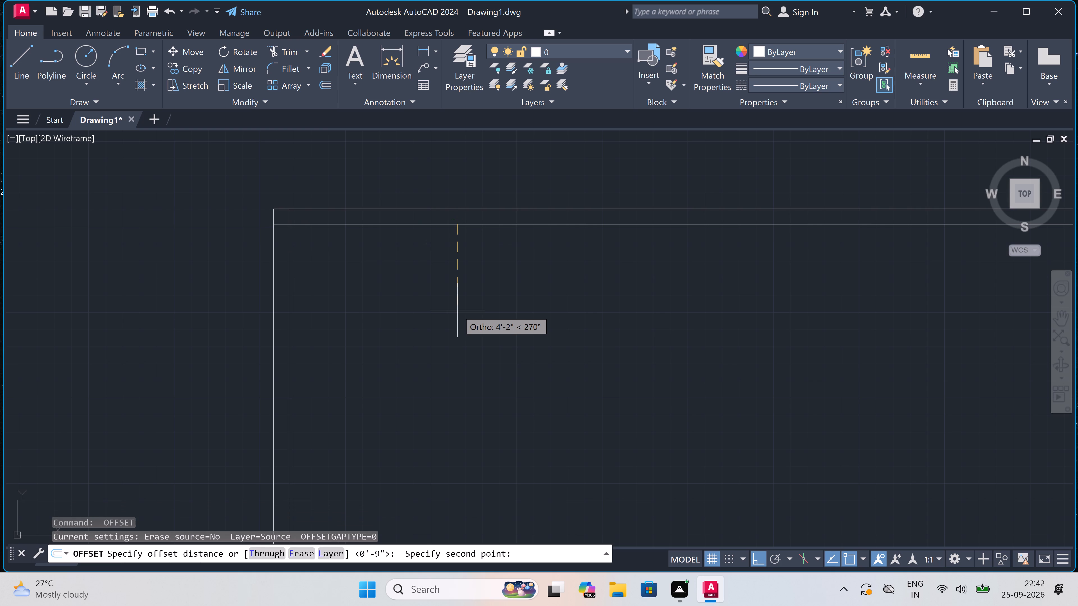
type("12'")
key("space")
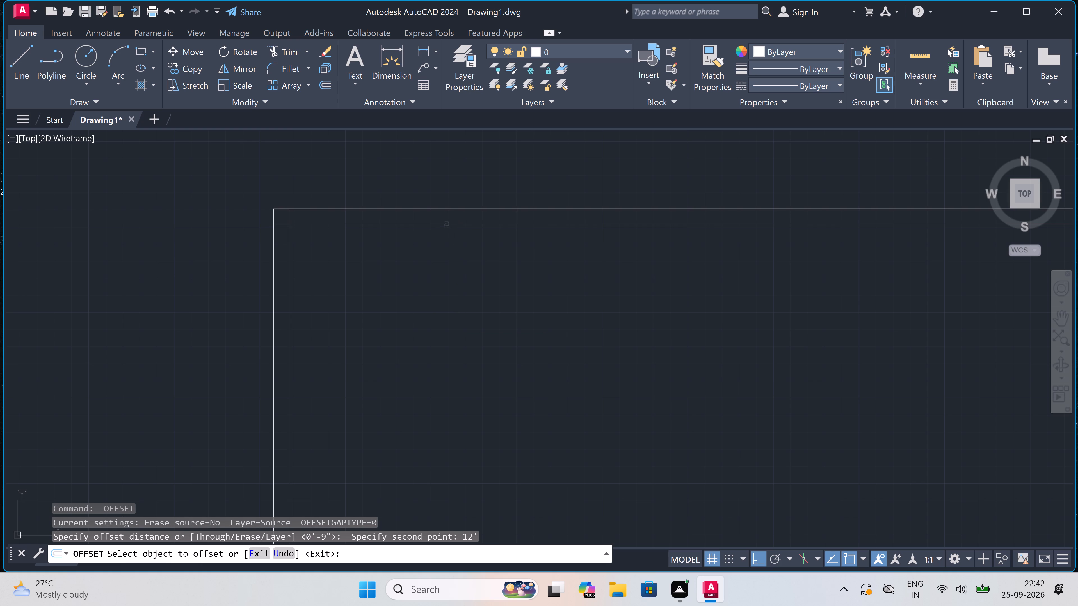
left_click_drag(446, 224, 447, 228)
left_click(440, 272)
key("Escape")
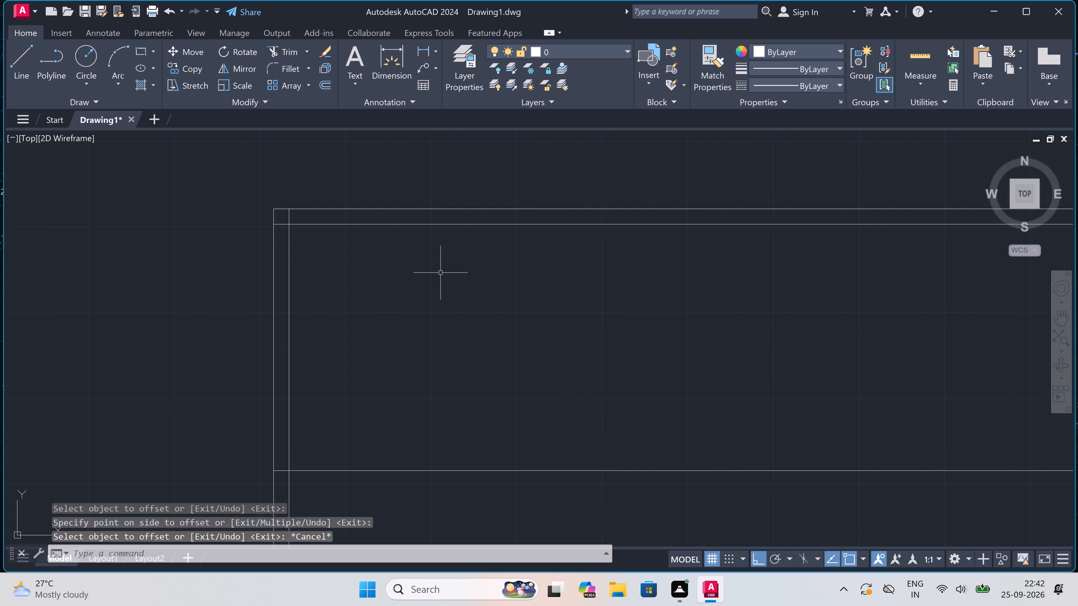
Offset the inner line of the left wall 9'8" to the right to mark the first room's width.
key("space")
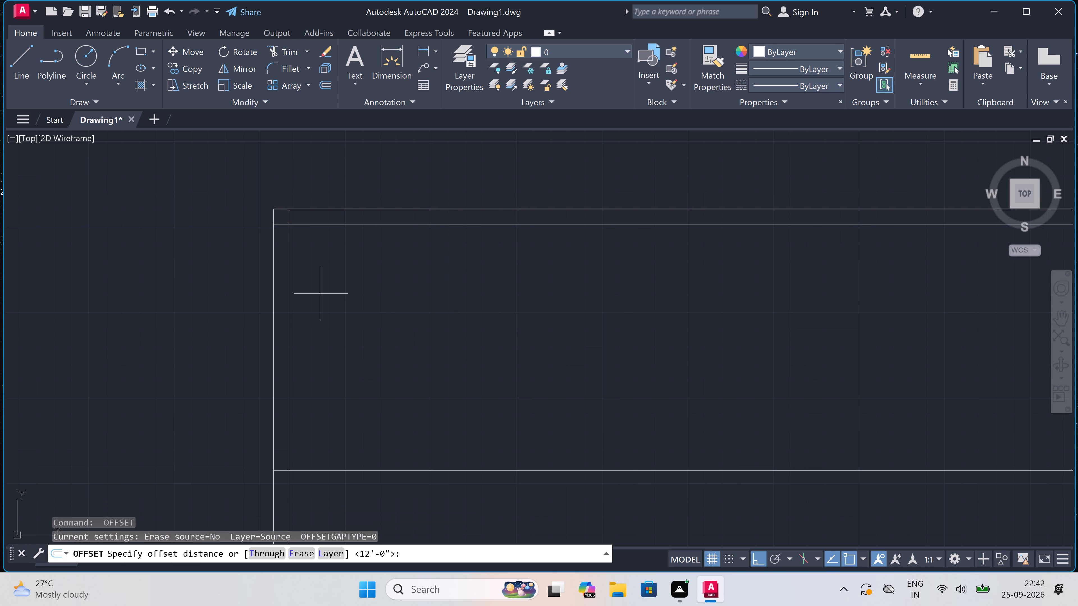
left_click(296, 291)
type("9'")
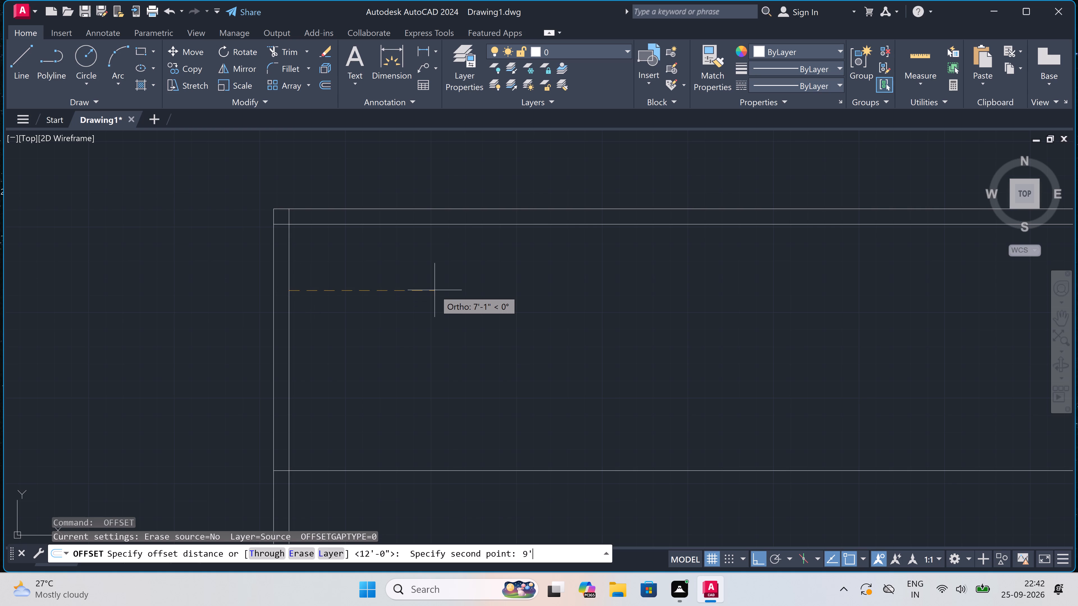
type("8\"")
key("space")
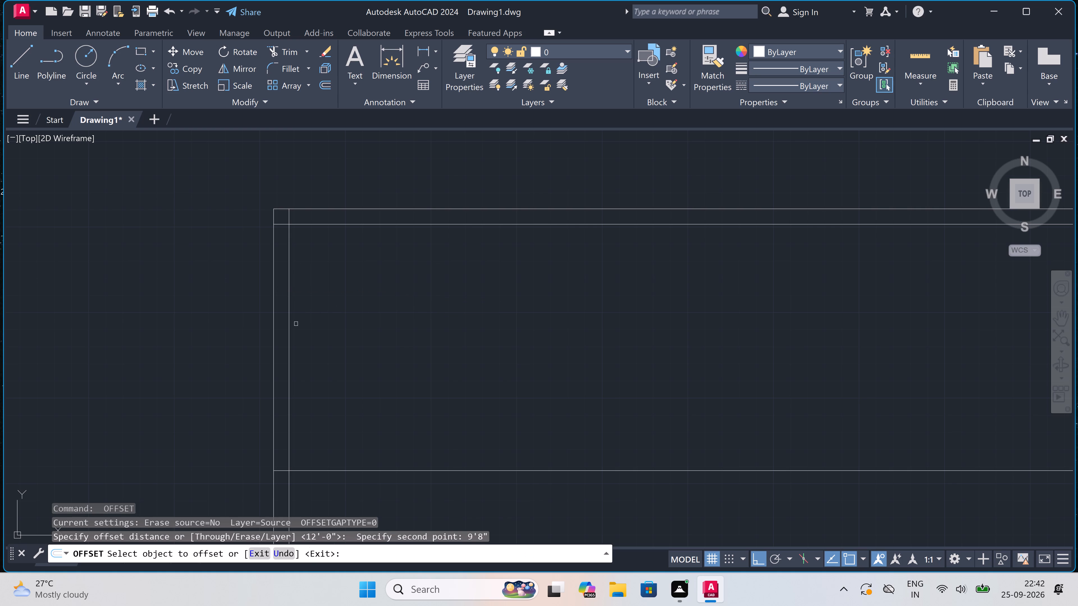
left_click_drag(289, 311, 293, 311)
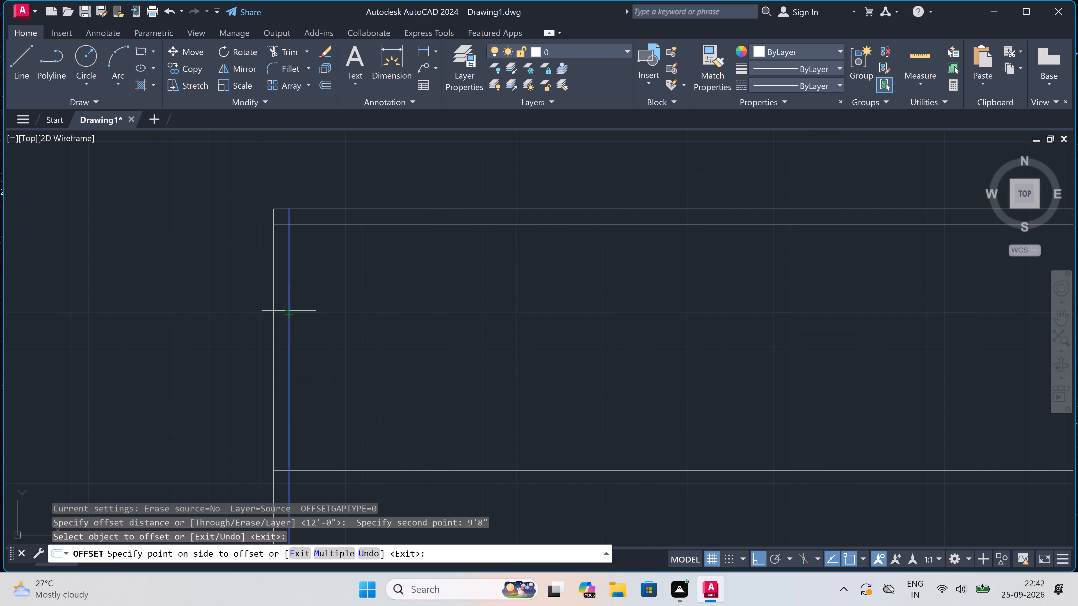
left_click(417, 304)
key("Escape")
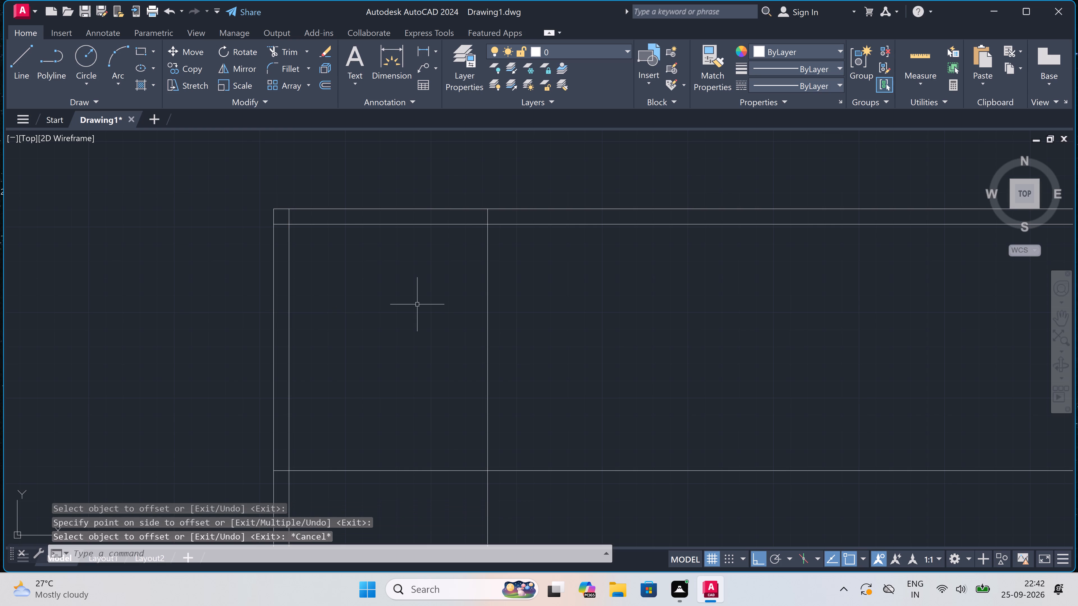
Offset the first room's right boundary 9" rightward and its lower boundary 9" downward to form the wall thicknesses.
key("space")
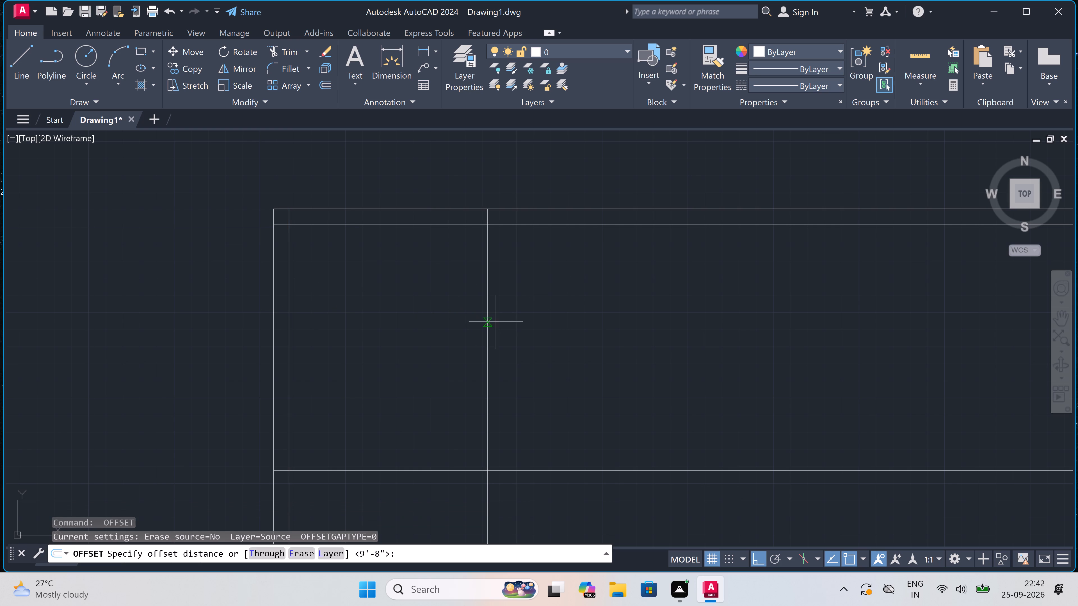
double_click(489, 318)
type("9\"")
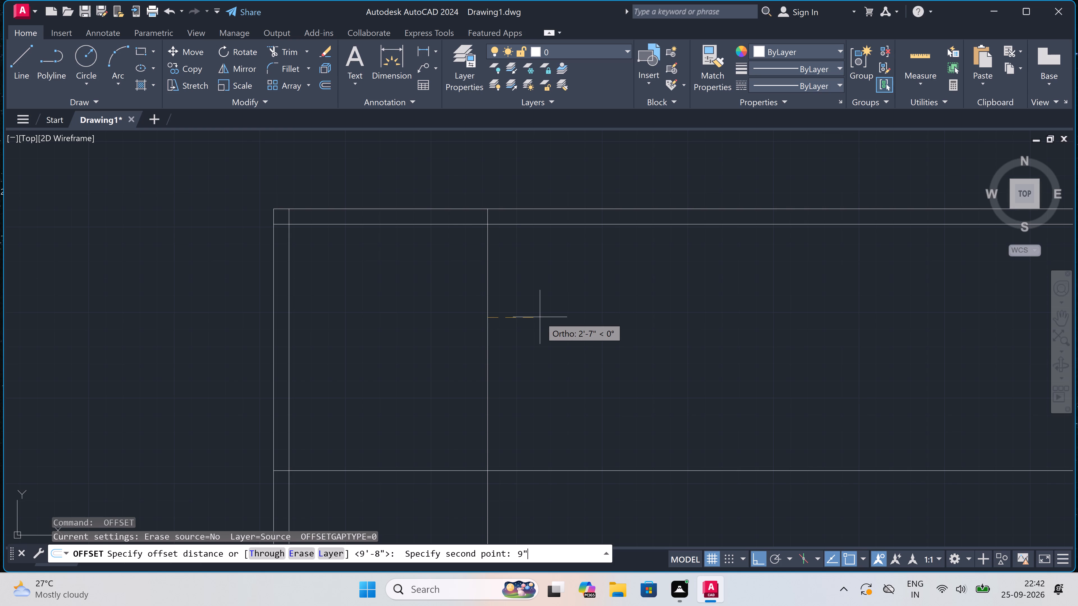
key("space")
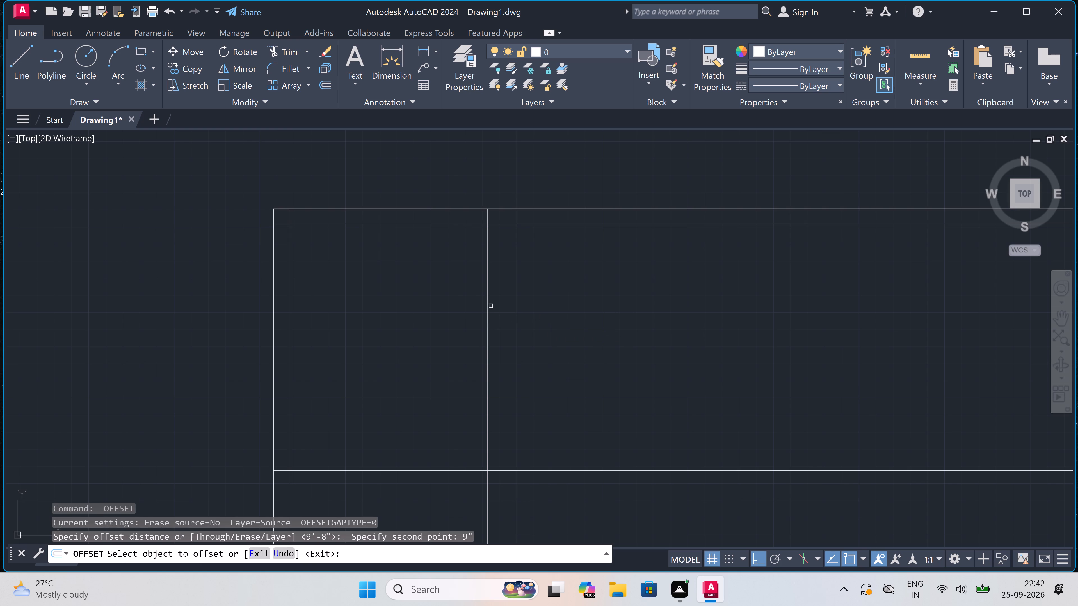
left_click(488, 300)
left_click(499, 300)
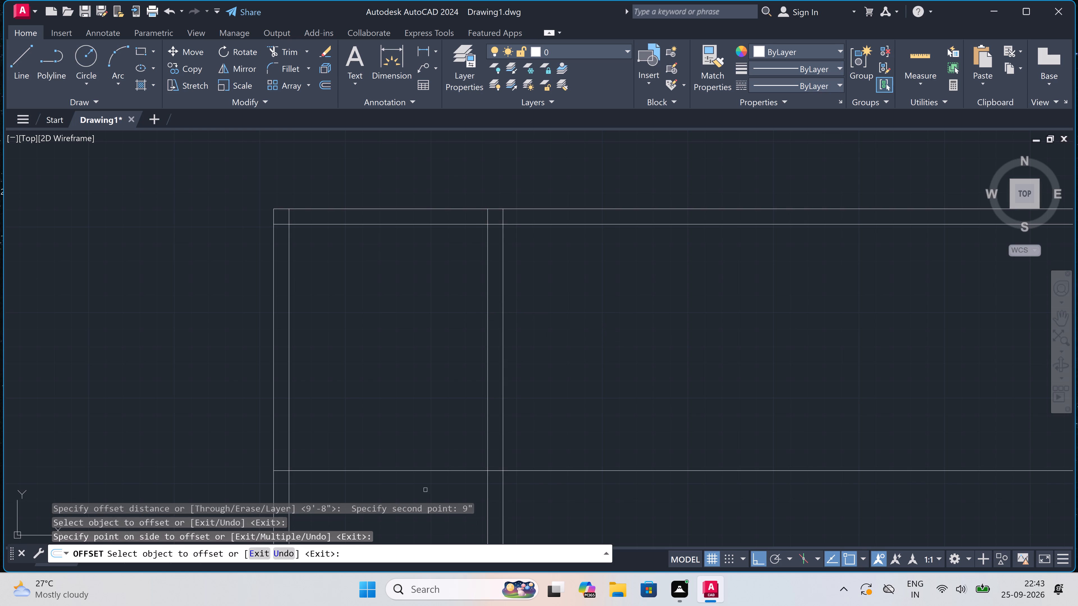
left_click(423, 471)
left_click(419, 486)
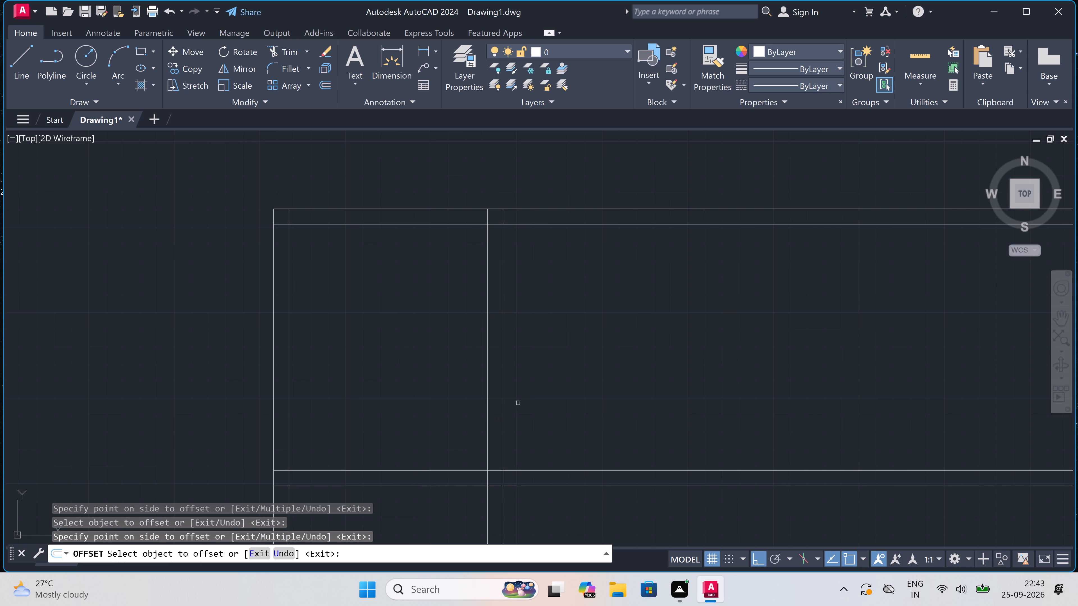
key("Escape")
Offset the outer line of the first room's right wall 5' to the right to mark the middle space's width.
key("space")
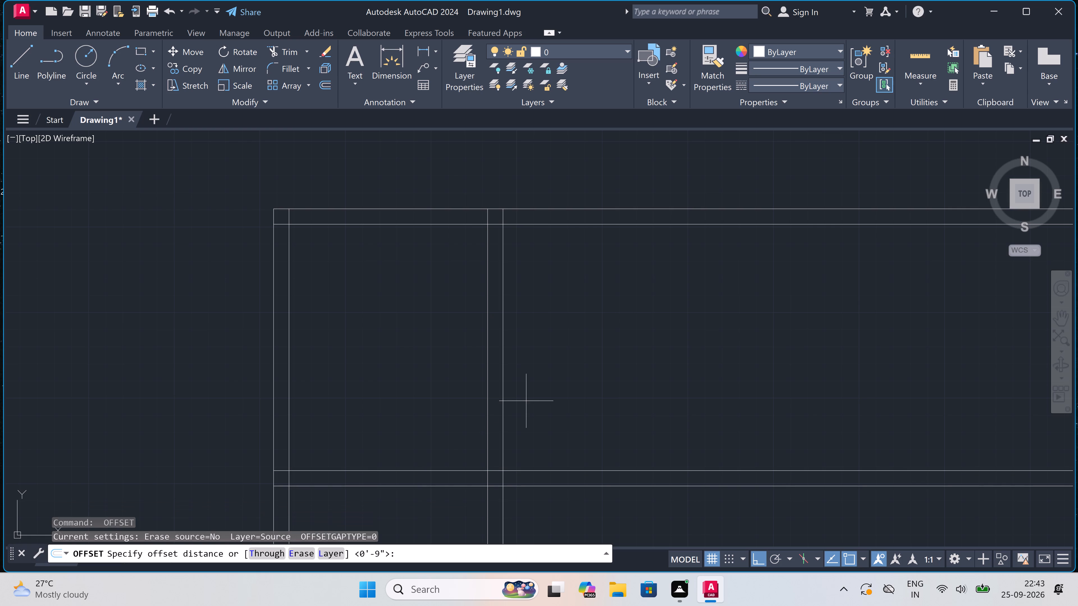
left_click(505, 369)
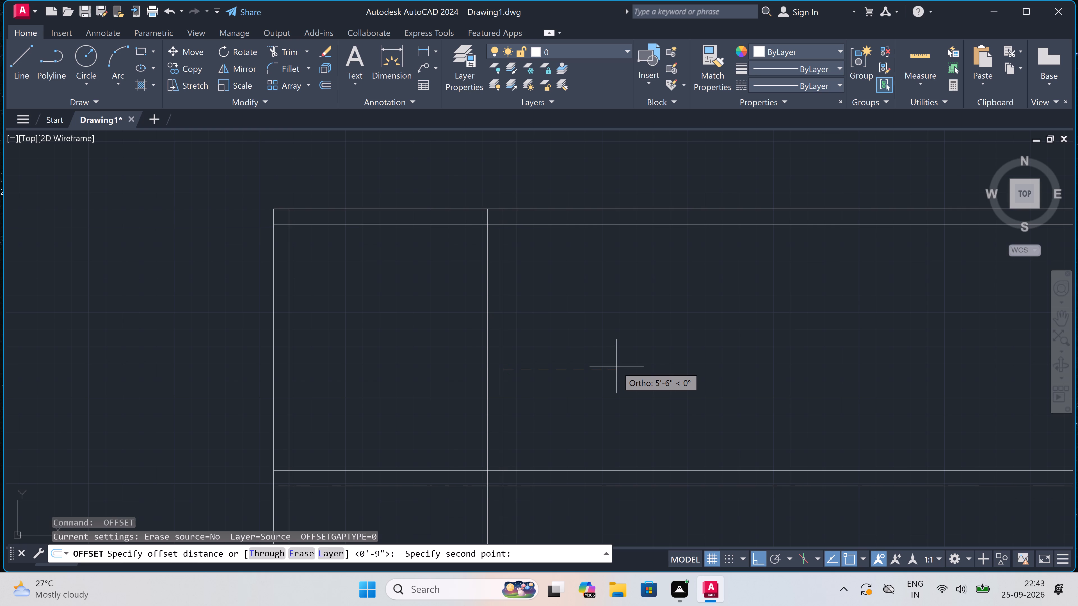
type("5'")
key("space")
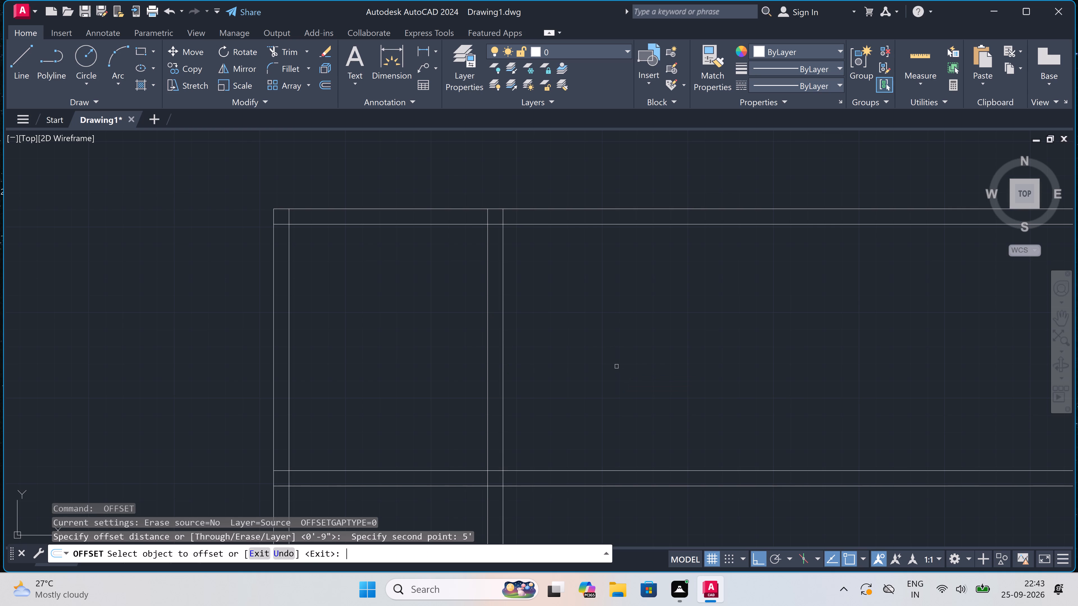
left_click(502, 318)
left_click(549, 308)
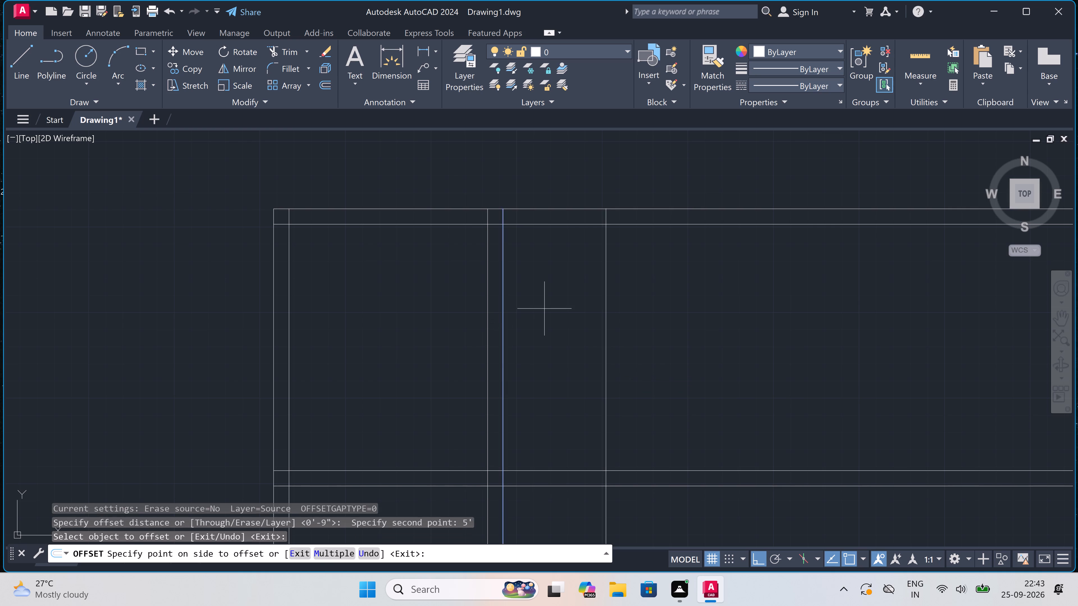
key("Escape")
Offset the middle space's right boundary line 9" to the right to form the next partition wall.
key("space")
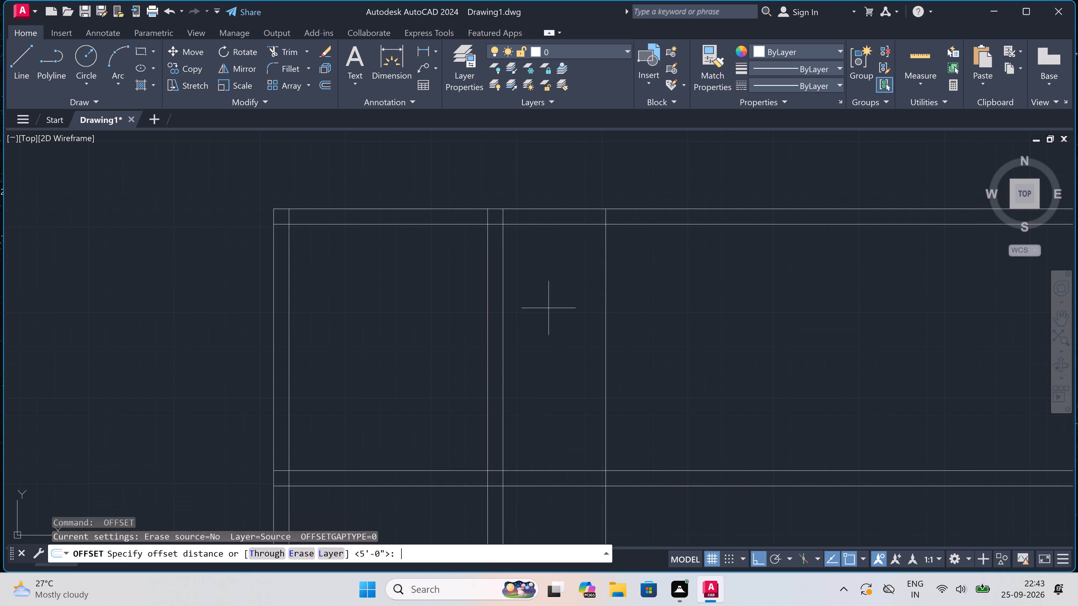
double_click(608, 306)
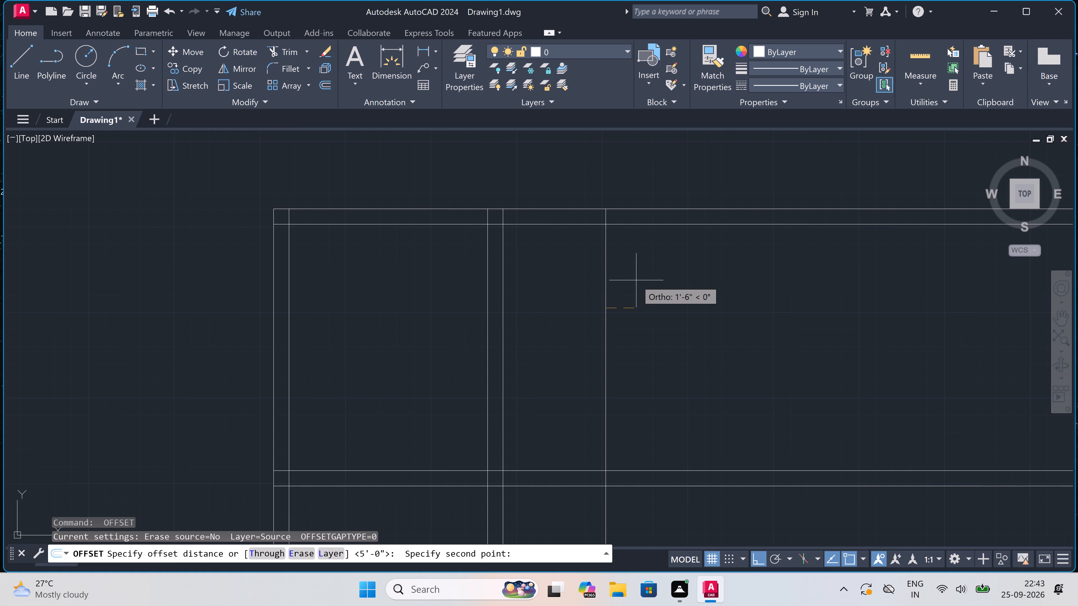
type("9\"")
key("space")
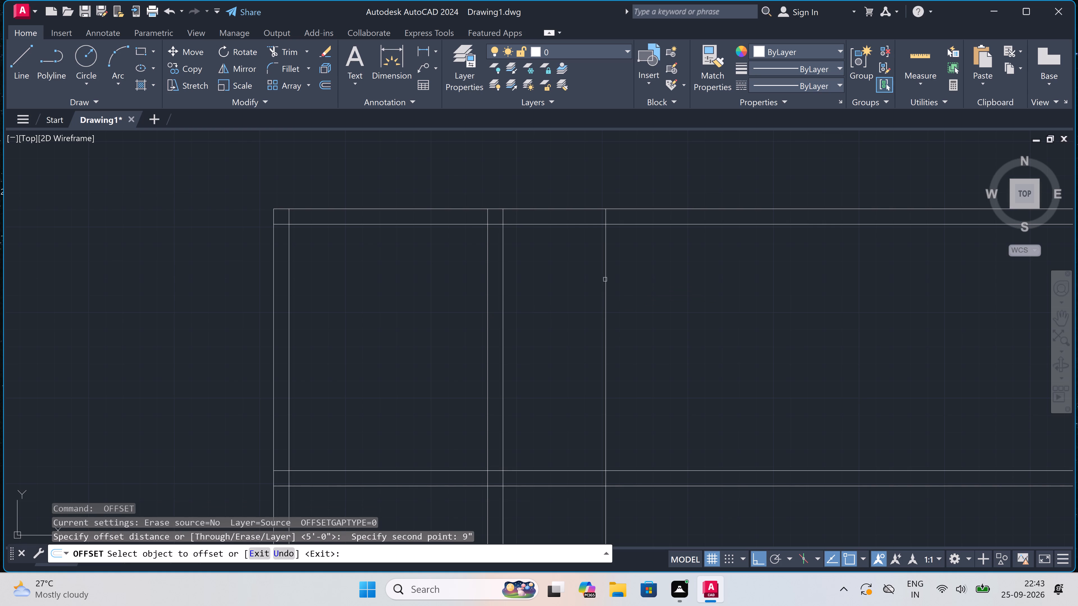
left_click_drag(605, 277, 611, 278)
left_click(673, 270)
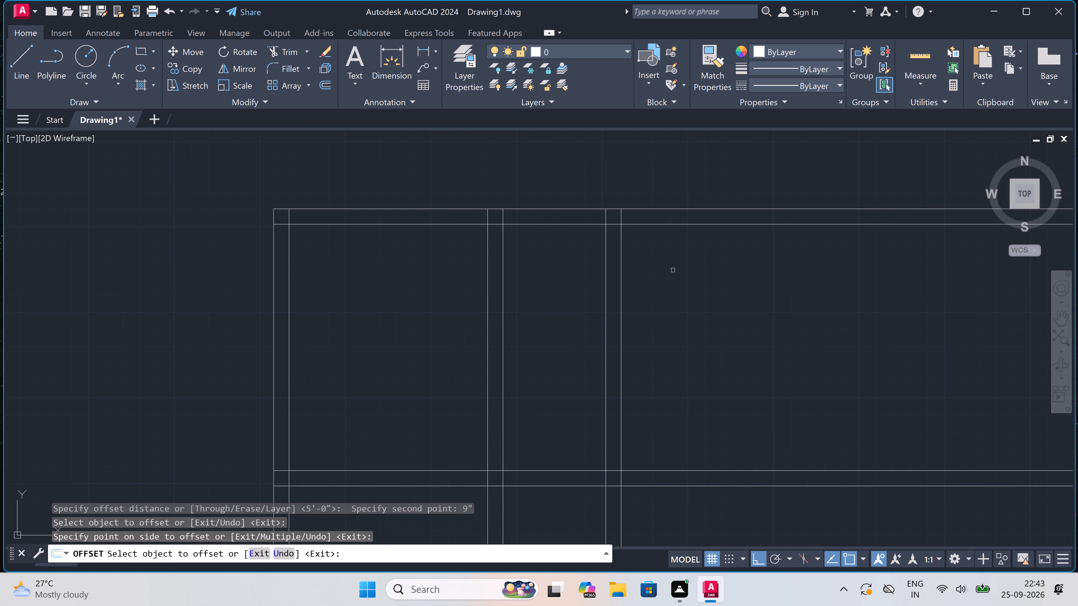
key("Escape")
Offset the right-hand line of the second partition wall 9'8" to the right to mark the third room's width.
key("space")
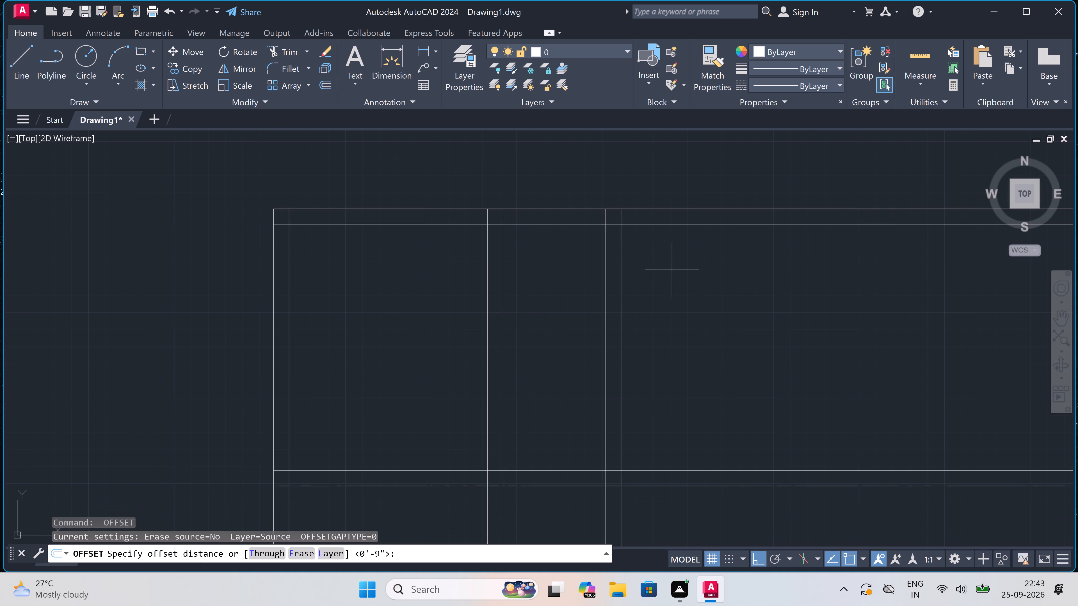
double_click(623, 267)
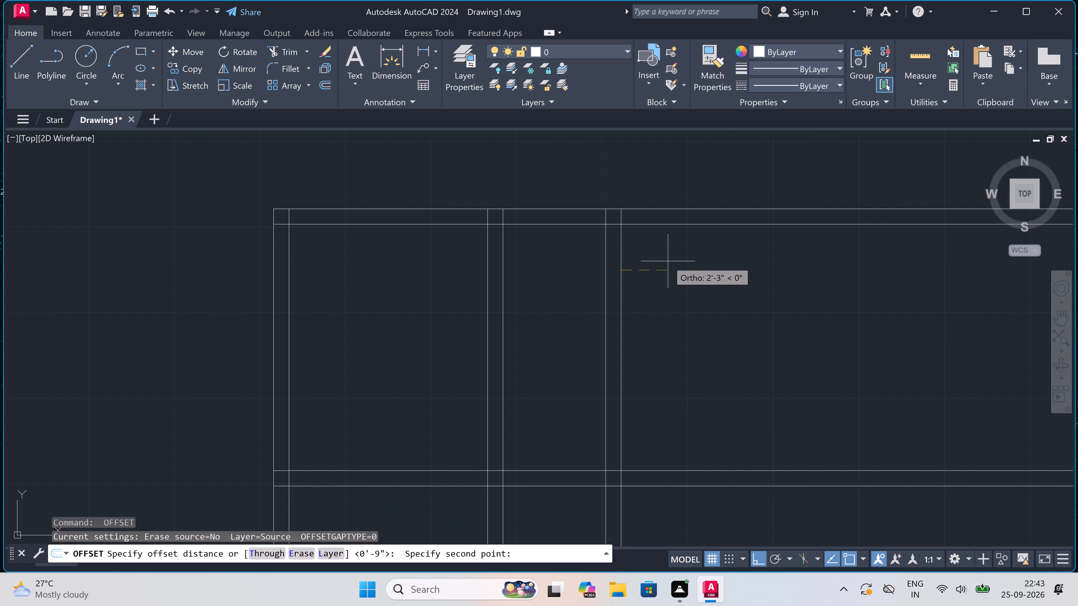
type("9'")
key("8")
type("\"")
key("space")
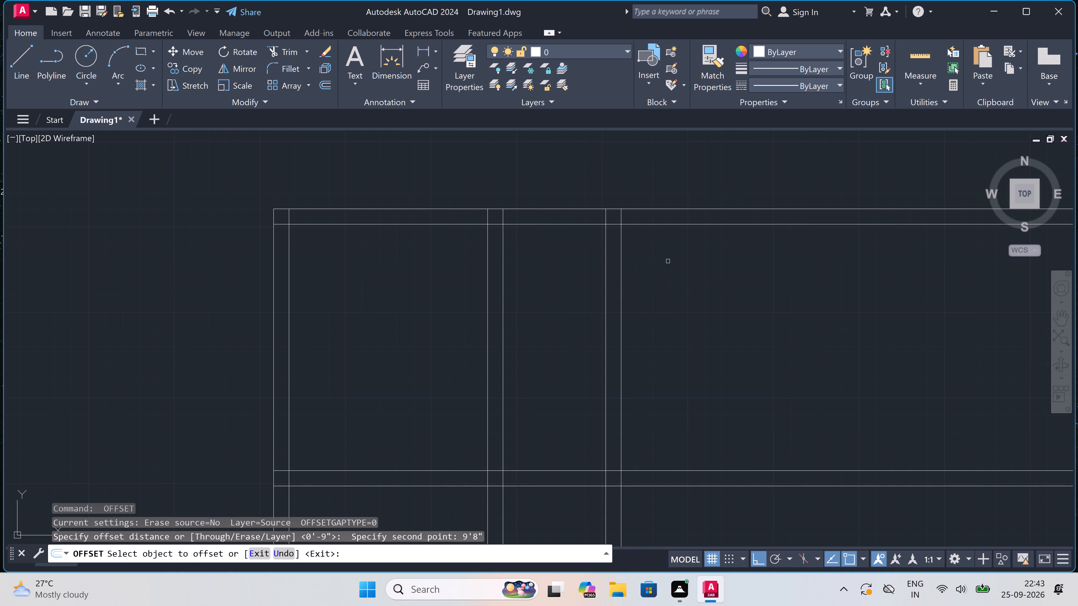
left_click(620, 257)
left_click(638, 249)
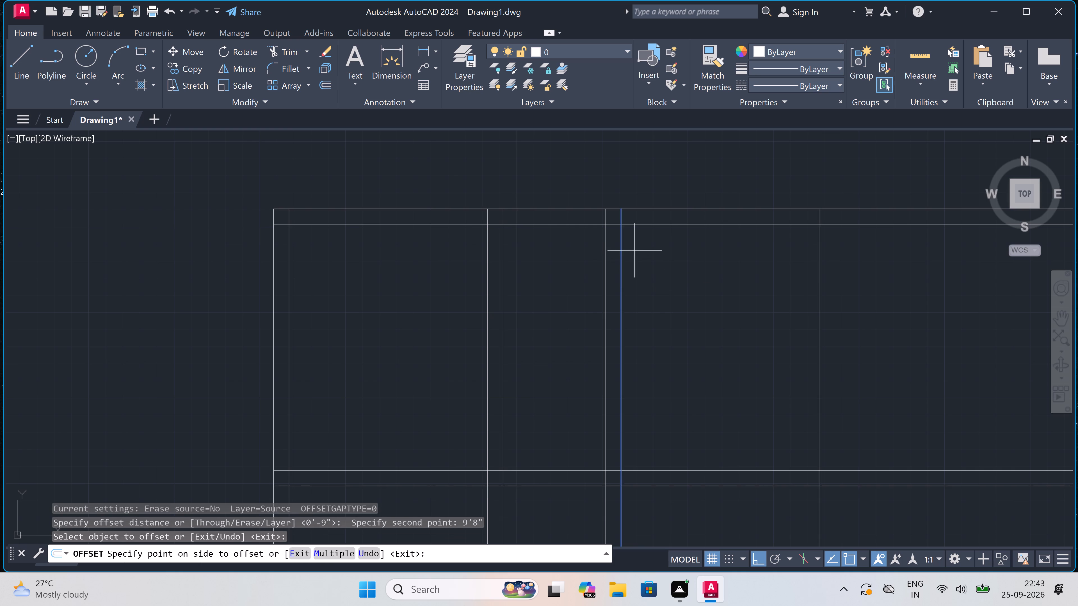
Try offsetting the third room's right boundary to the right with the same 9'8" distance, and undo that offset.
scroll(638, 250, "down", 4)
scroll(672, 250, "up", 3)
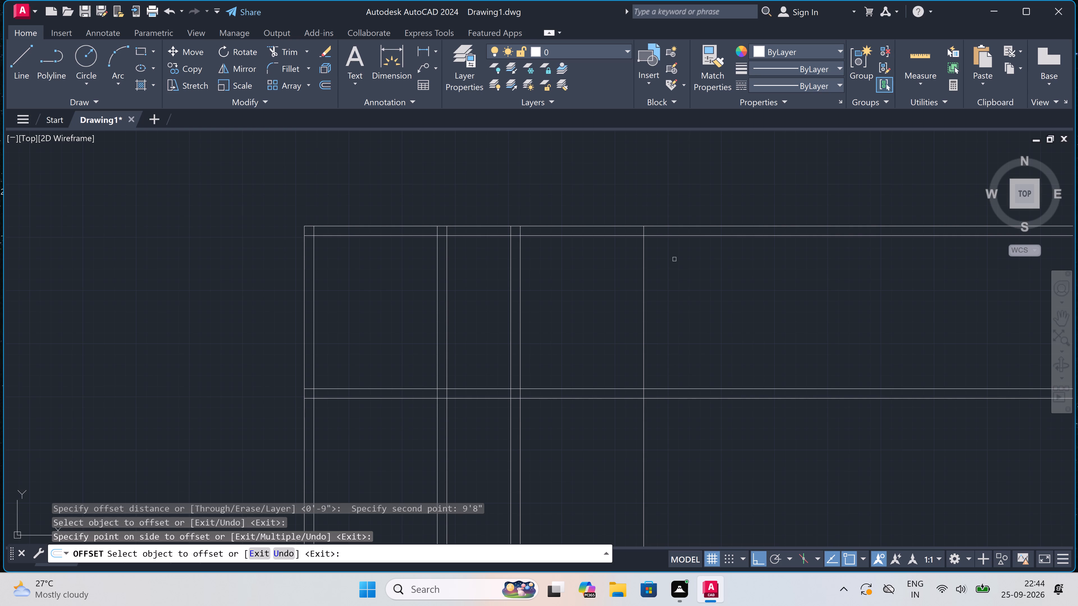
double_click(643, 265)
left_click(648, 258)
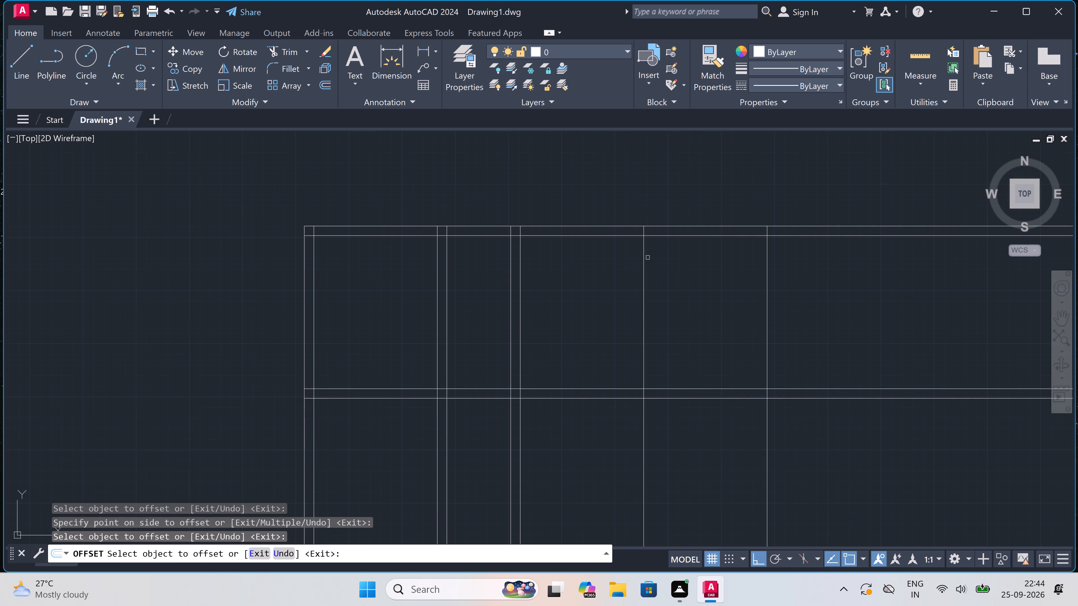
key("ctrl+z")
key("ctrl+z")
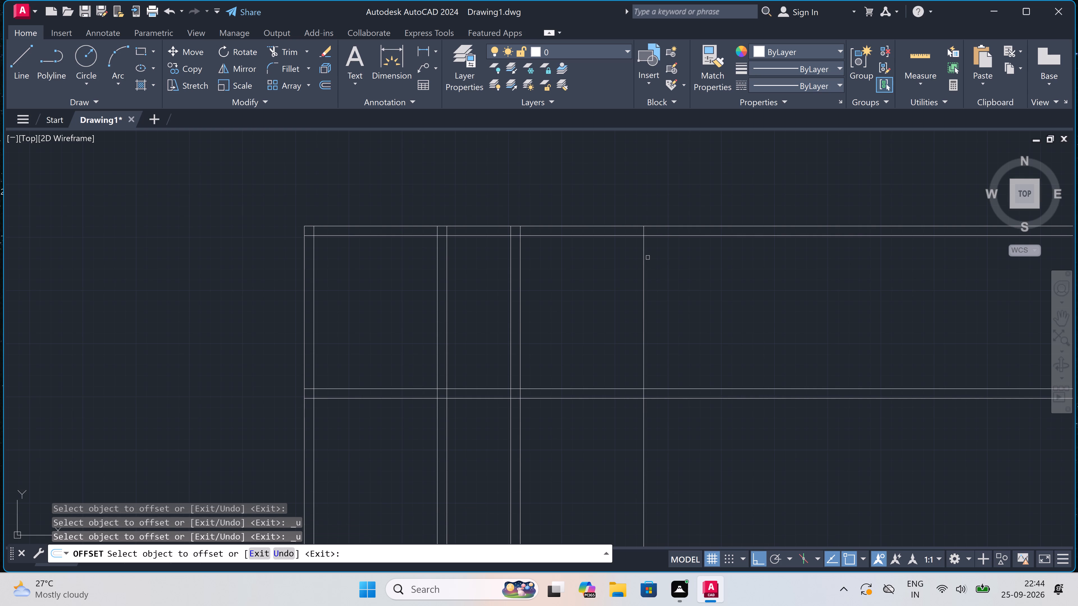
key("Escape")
Offset the third room's right boundary line 9" to the right to form its wall thickness.
type("O")
key("space")
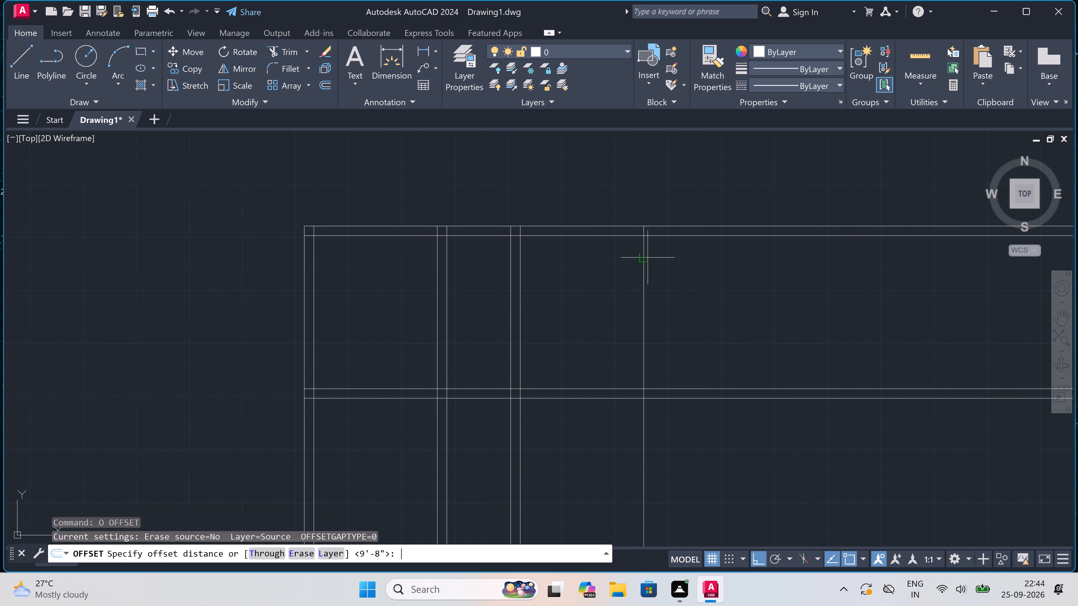
left_click(648, 258)
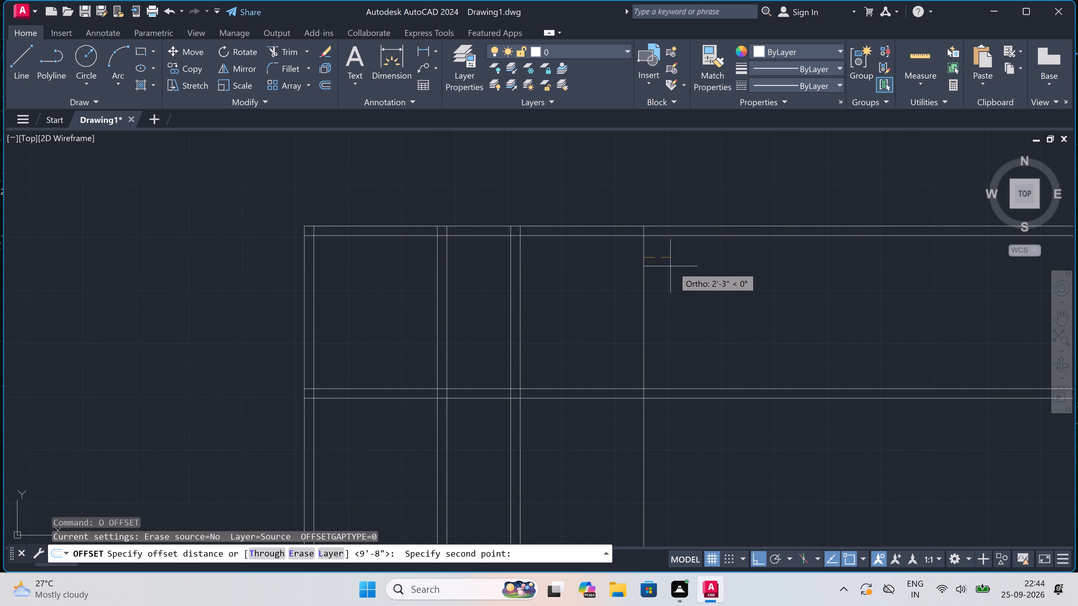
type("9\"")
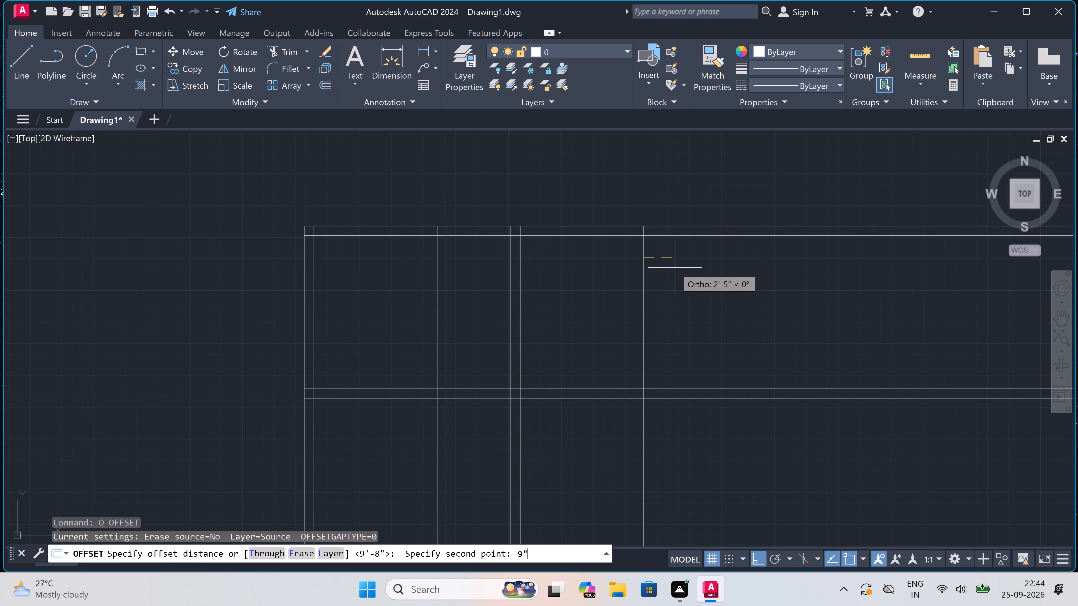
key("space")
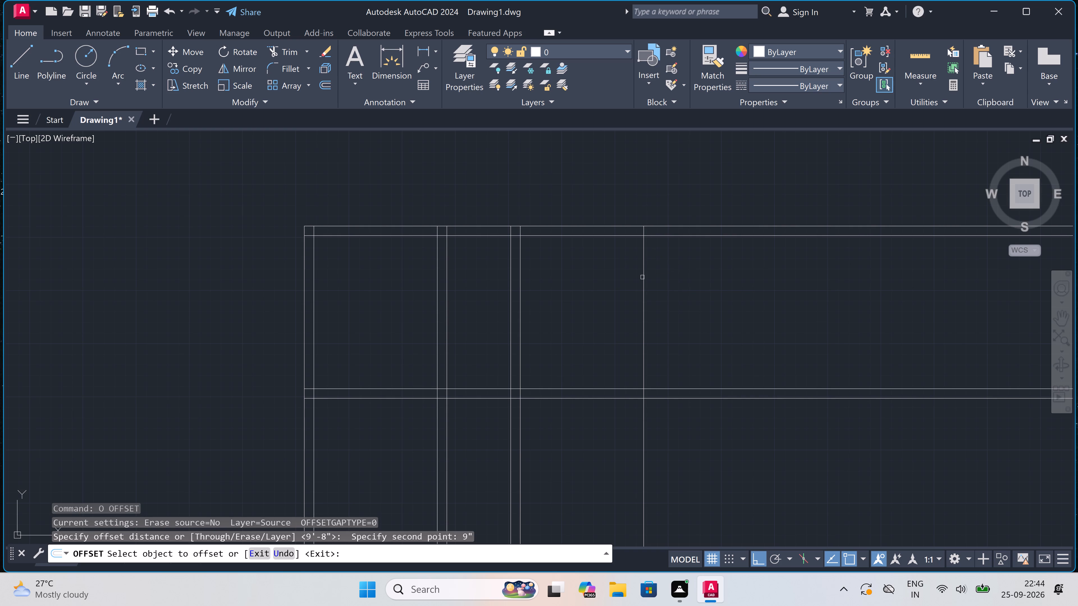
left_click_drag(643, 277, 649, 274)
left_click(659, 268)
key("Escape")
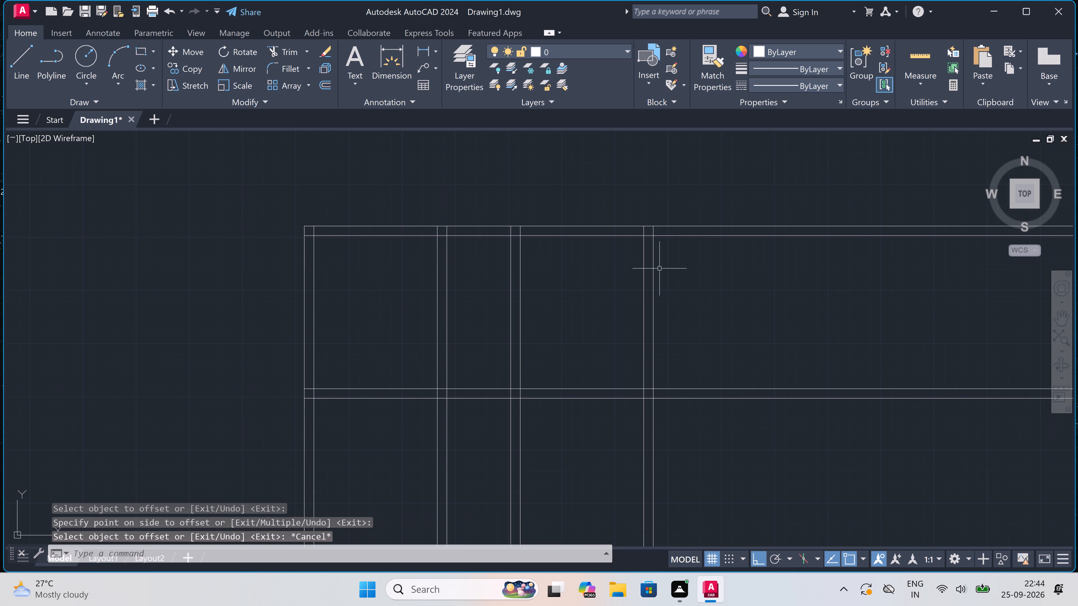
Offset the top wall's inner line 5'10" downward to mark the depth of the upper rooms.
type("O")
key("space")
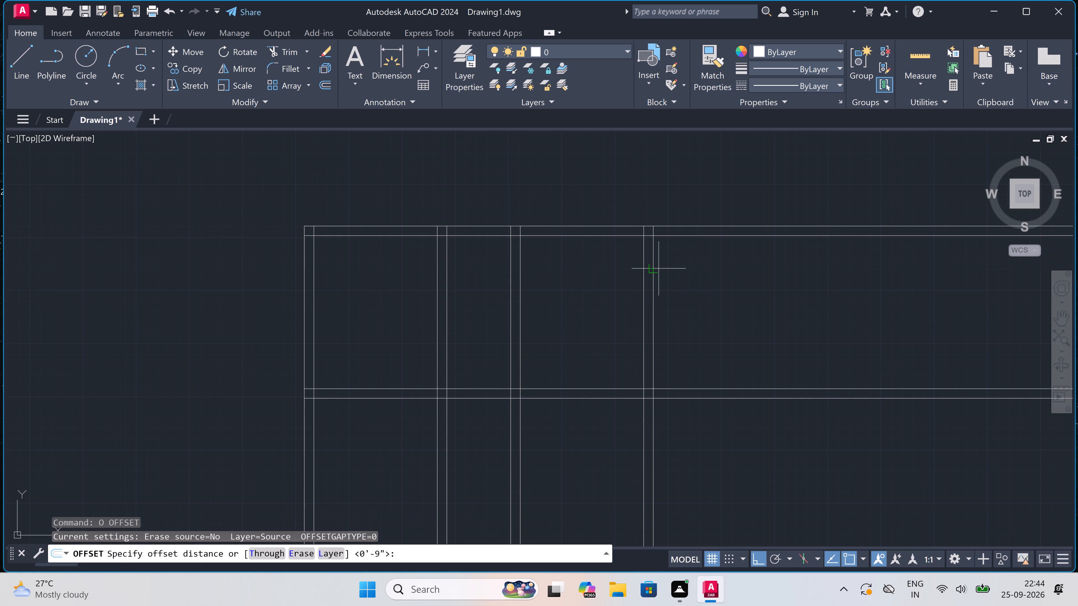
left_click(464, 233)
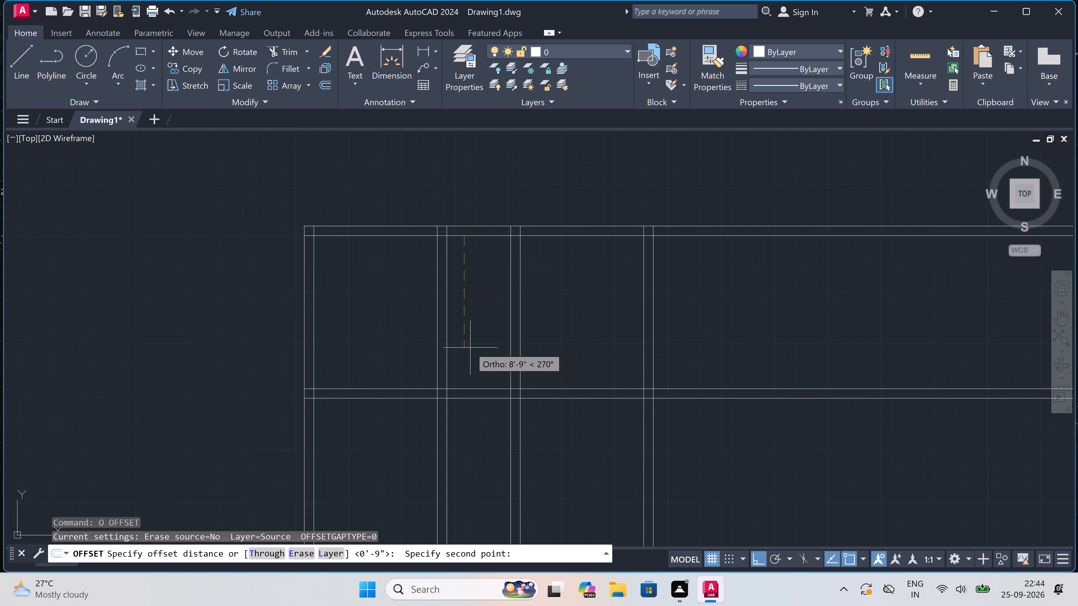
type("5'")
key("1")
type("0\"")
key("space")
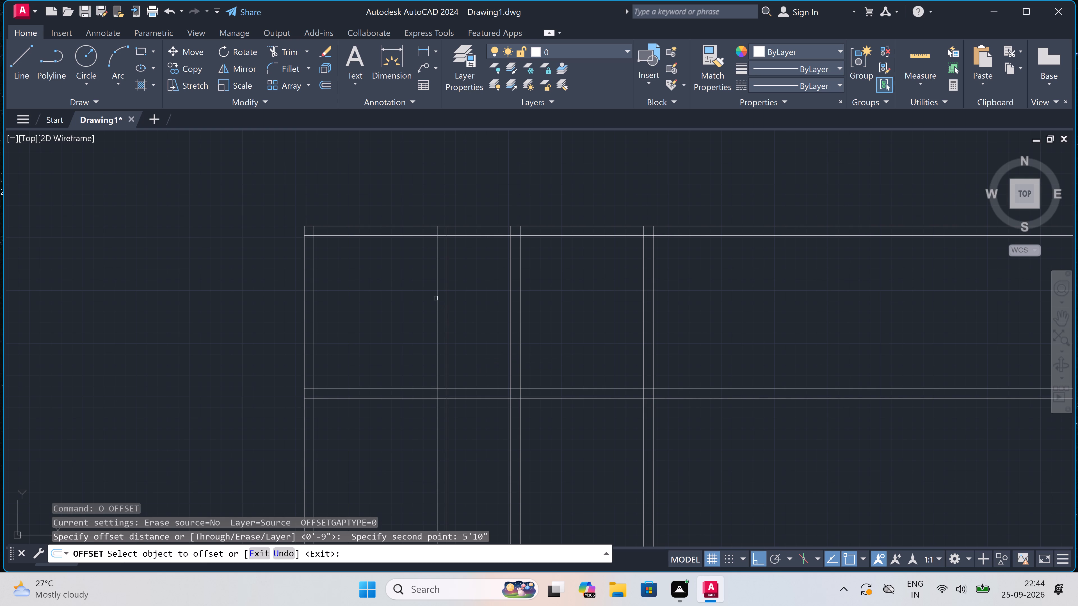
left_click(467, 237)
left_click(471, 274)
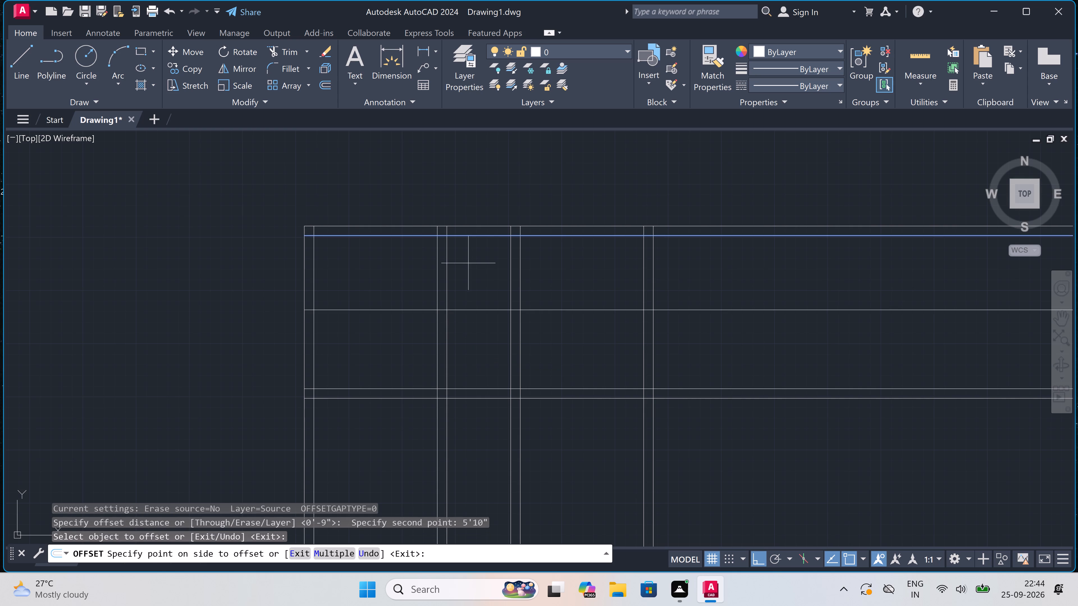
key("Escape")
Offset the new horizontal line 9" downward to form a partition wall between the upper rooms and the space below.
key("space")
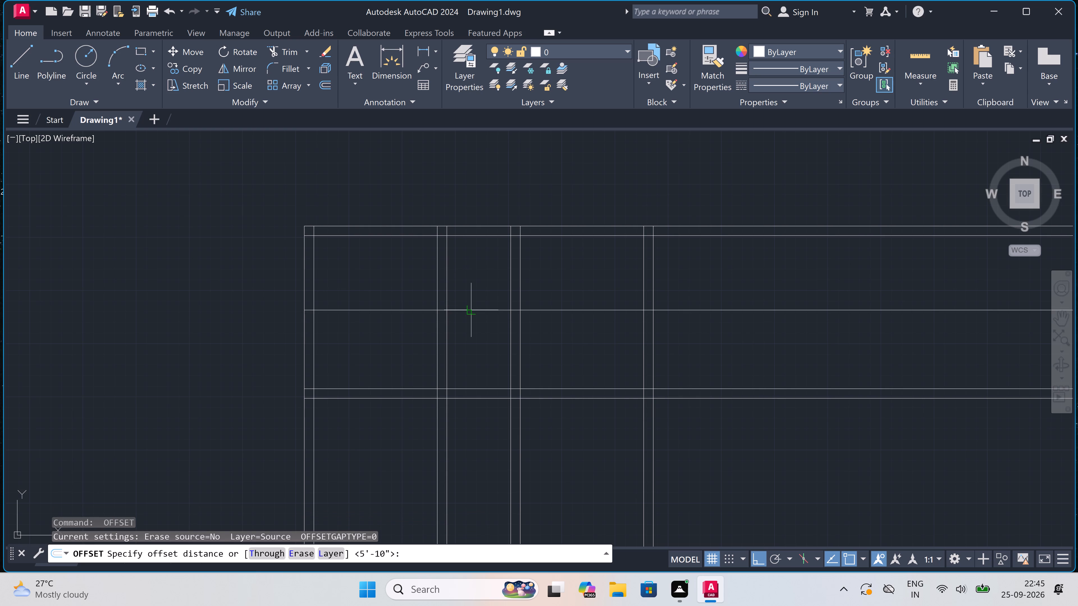
left_click_drag(473, 308, 475, 316)
type("9\"")
key("space")
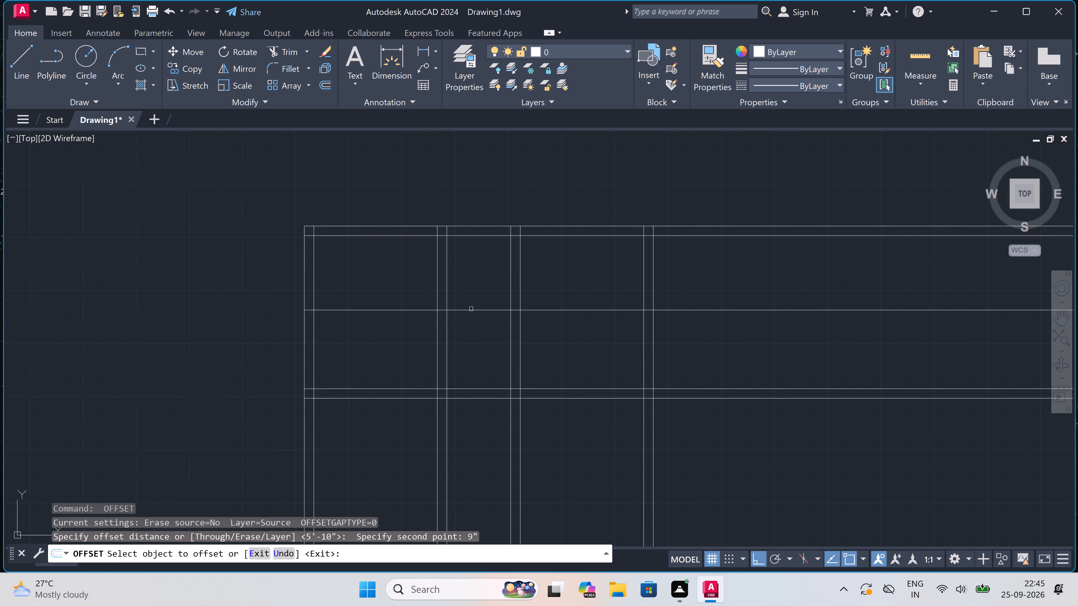
left_click(471, 311)
left_click(471, 338)
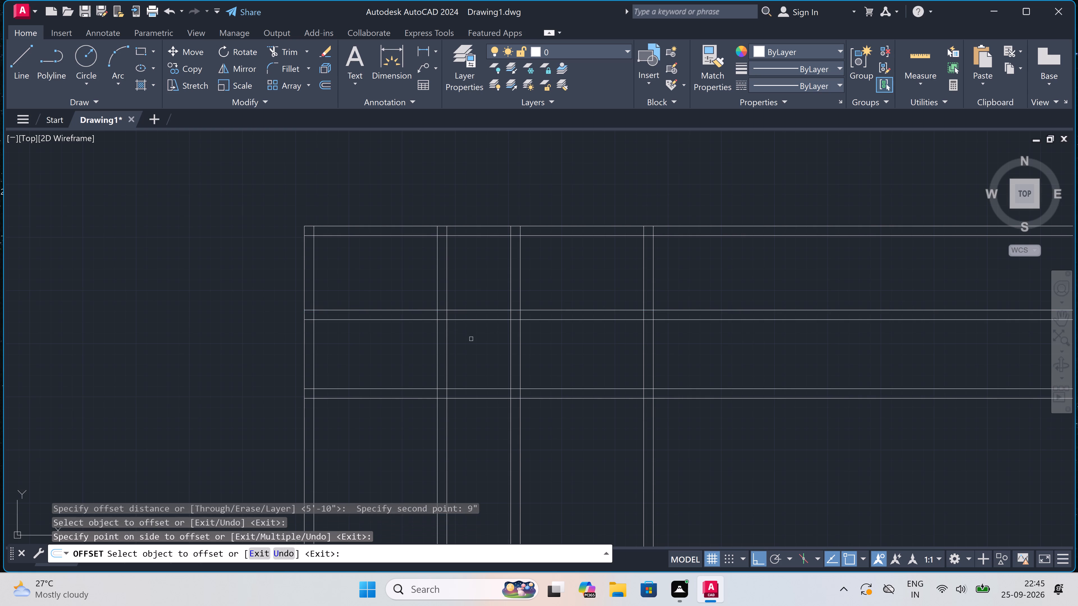
key("Escape")
Trim both lines of the new horizontal partition out of the leftmost room.
type("TR")
key("space")
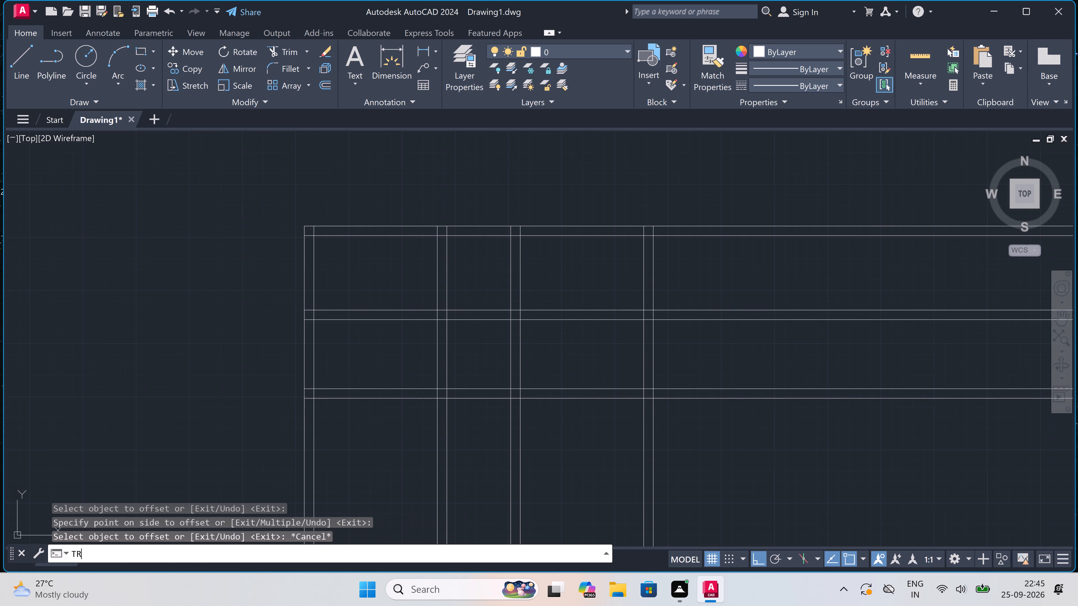
left_click(379, 293)
double_click(378, 362)
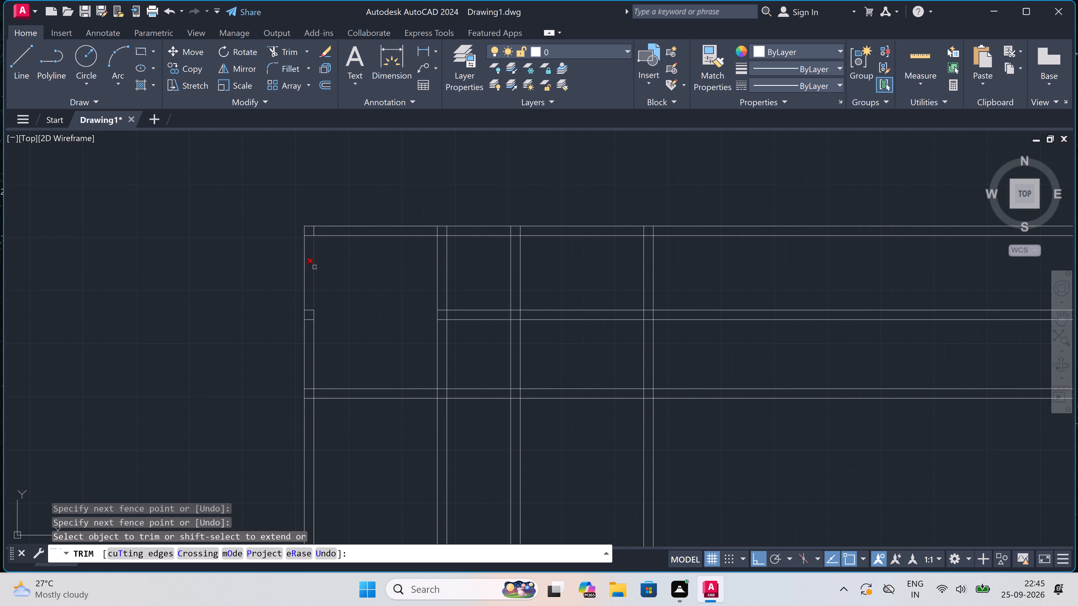
Trim the line segments crossing inside the top wall, from the upper-left corner to the rightmost wall.
scroll(305, 237, "up", 2)
left_click(307, 233)
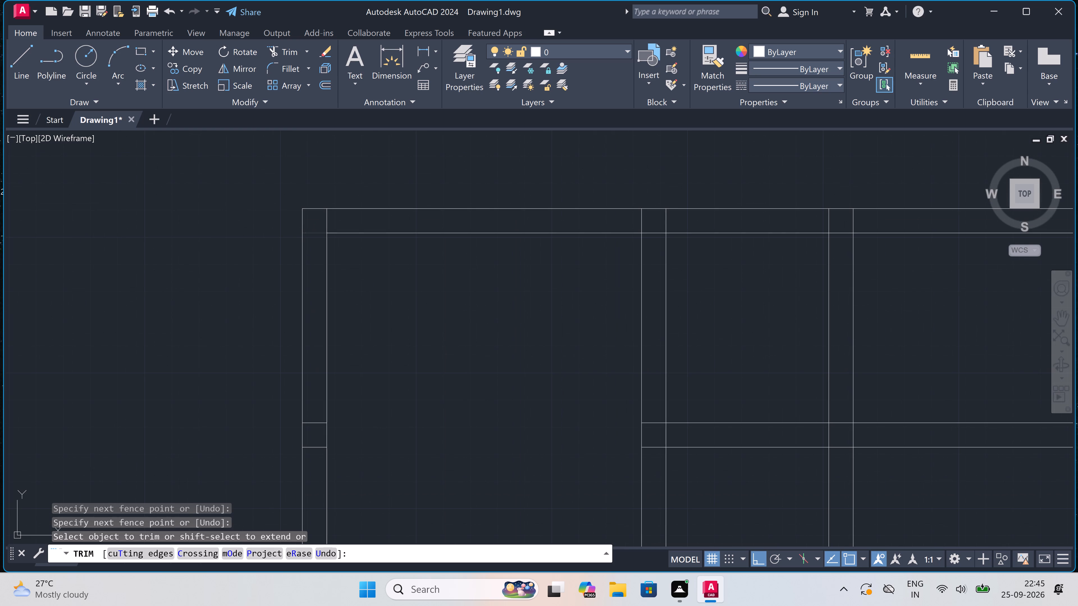
left_click(310, 225)
scroll(543, 224, "down", 2)
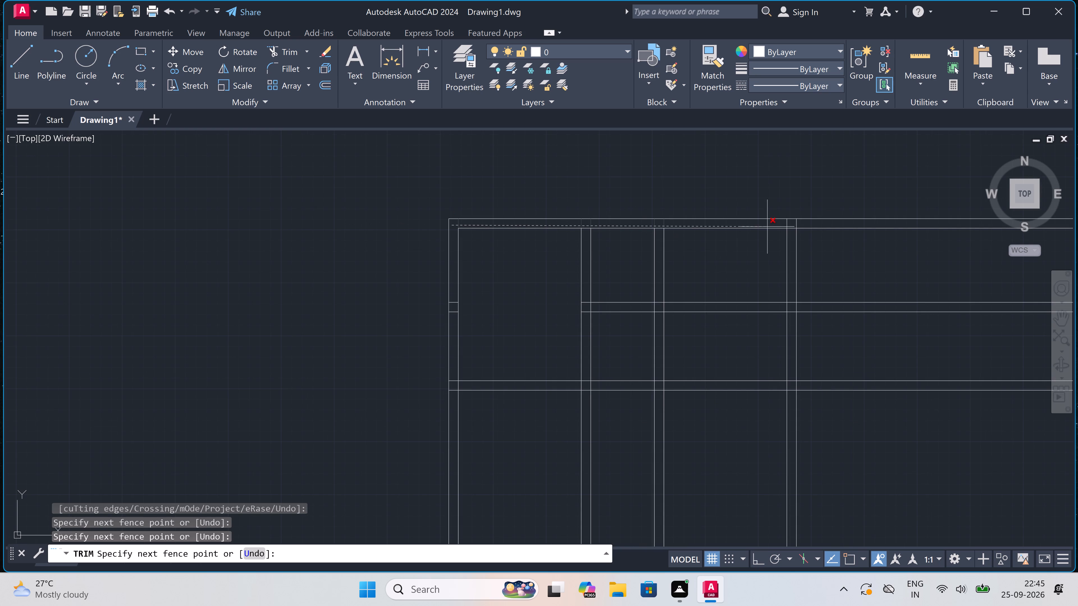
scroll(793, 225, "up", 4)
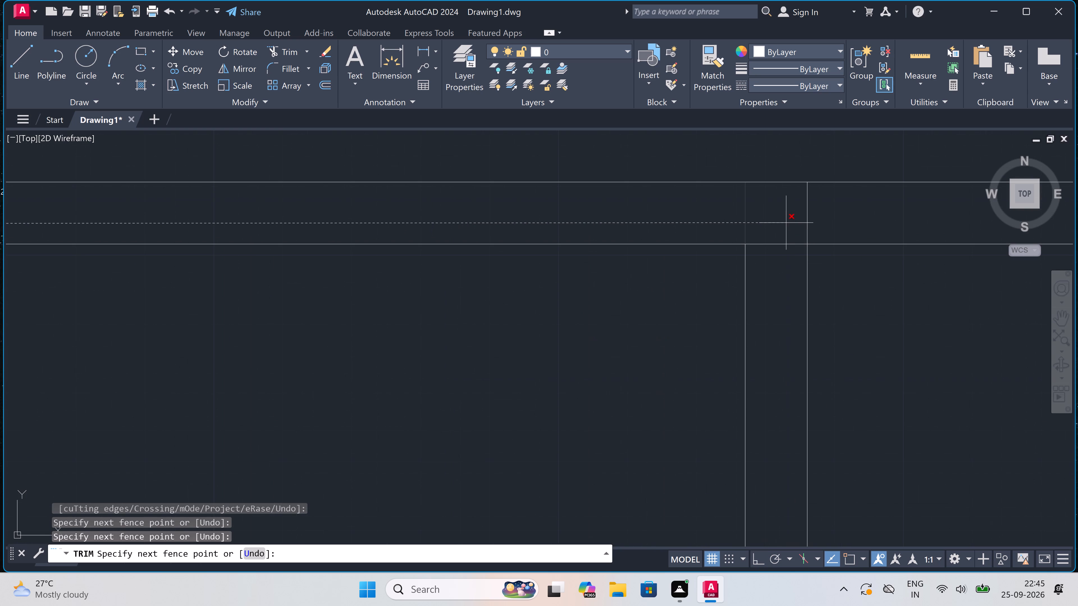
left_click(786, 223)
Trim the horizontal line segments crossing inside the rightmost wall, from the top wall down past the lower partition.
double_click(785, 222)
scroll(789, 307, "down", 3)
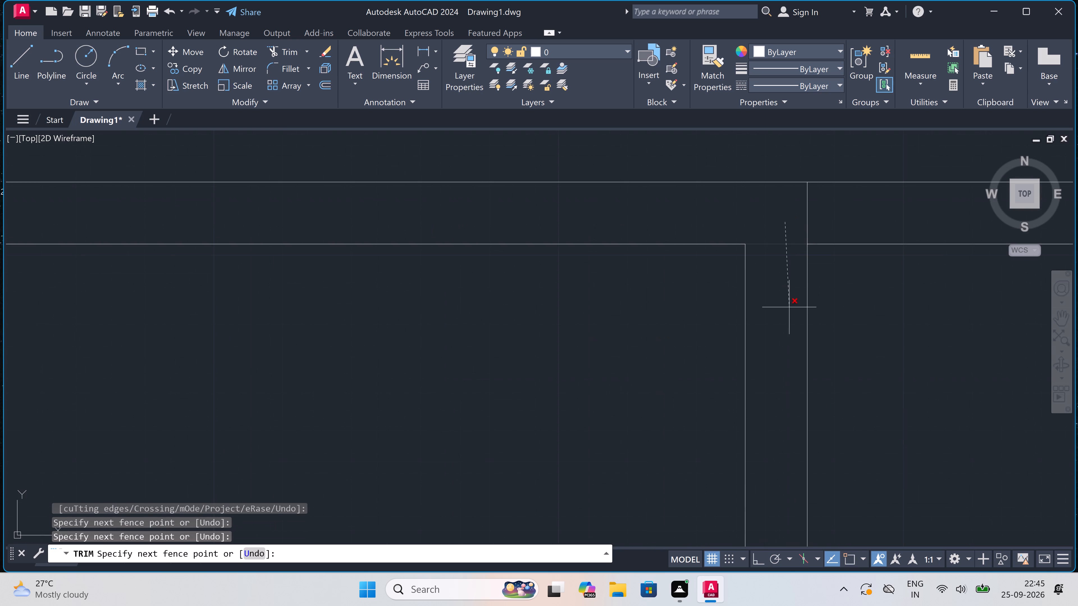
scroll(789, 307, "down", 2)
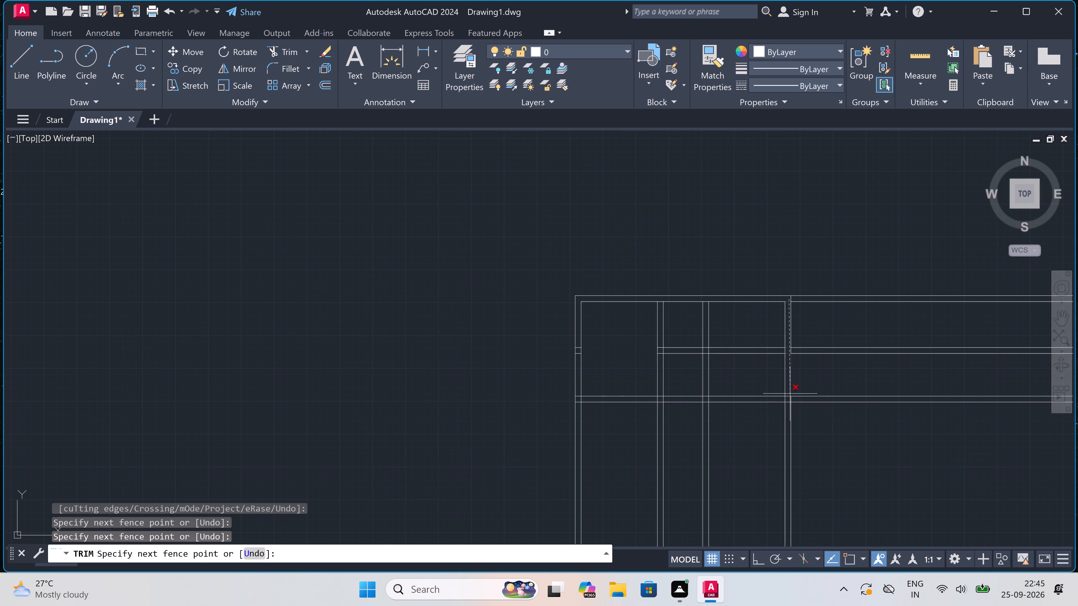
scroll(788, 402, "up", 4)
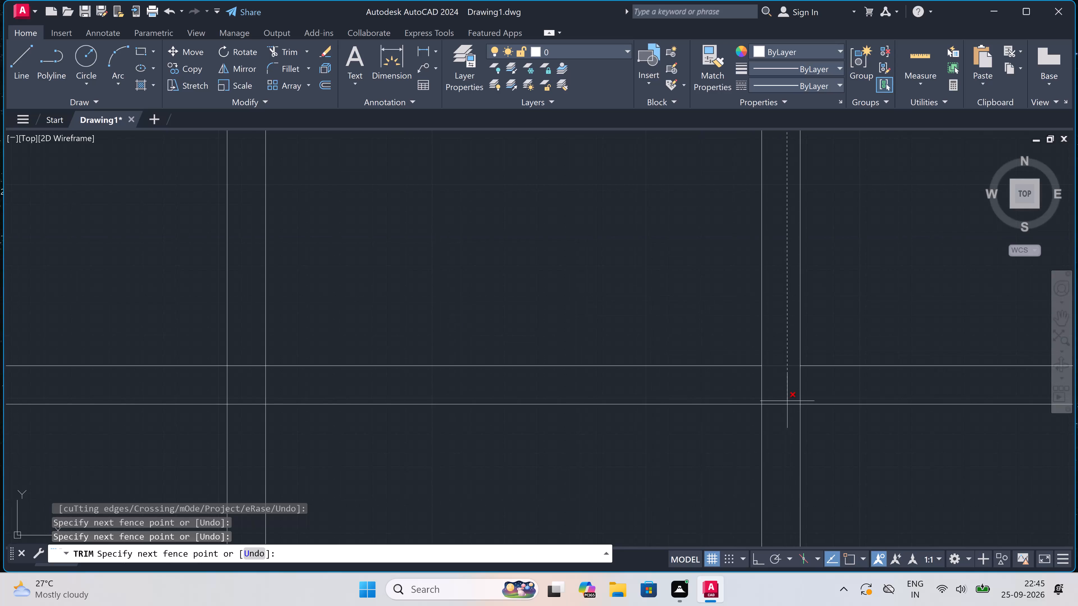
left_click(785, 426)
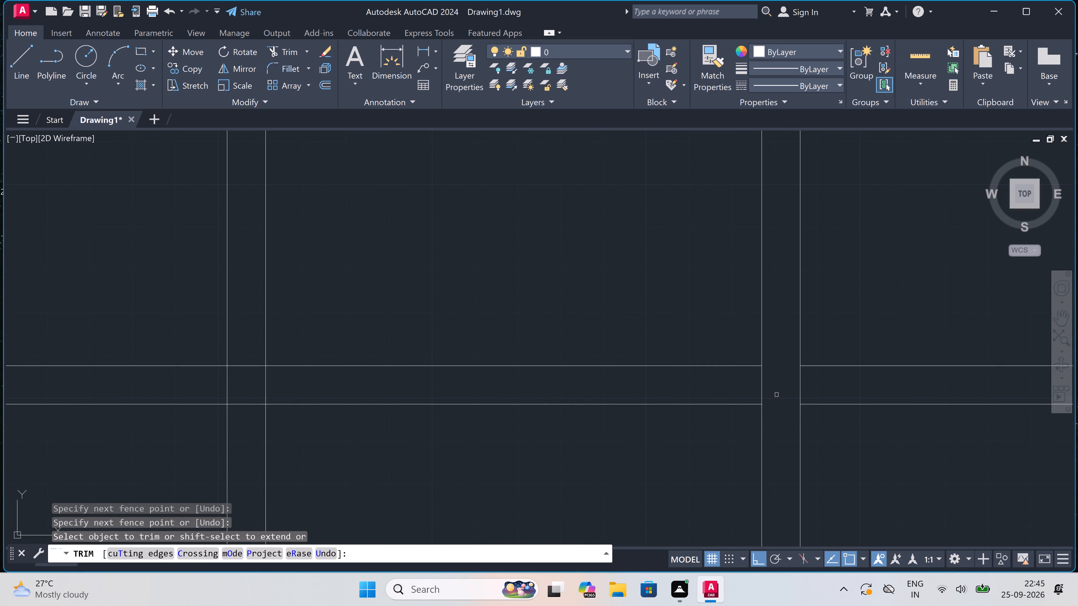
Trim off the horizontal wall and partition lines that extend beyond the rightmost wall.
scroll(658, 339, "down", 7)
scroll(645, 329, "up", 3)
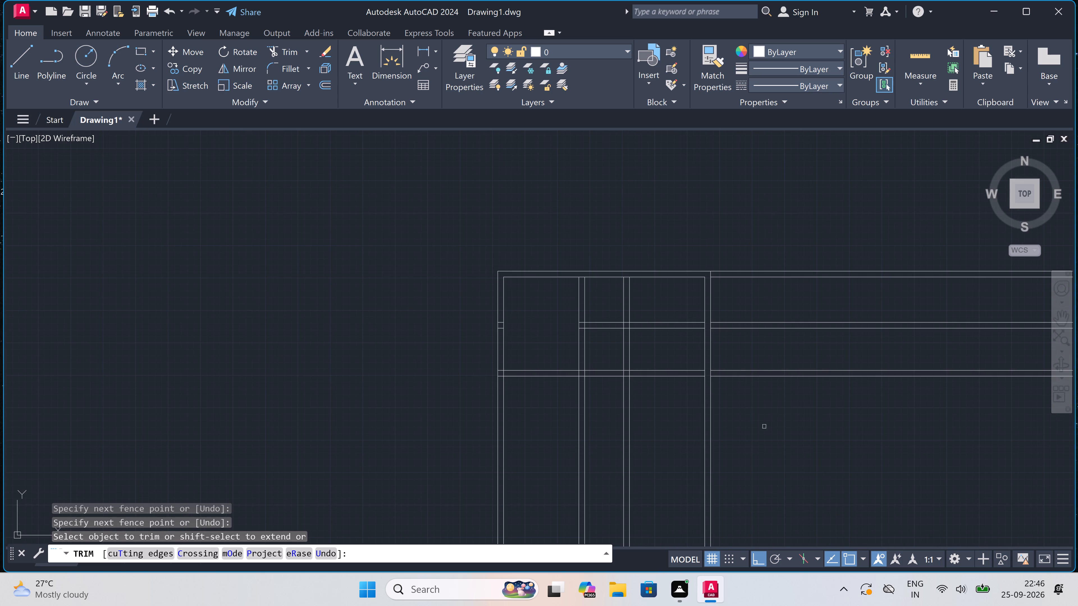
left_click_drag(769, 427, 770, 423)
left_click(711, 244)
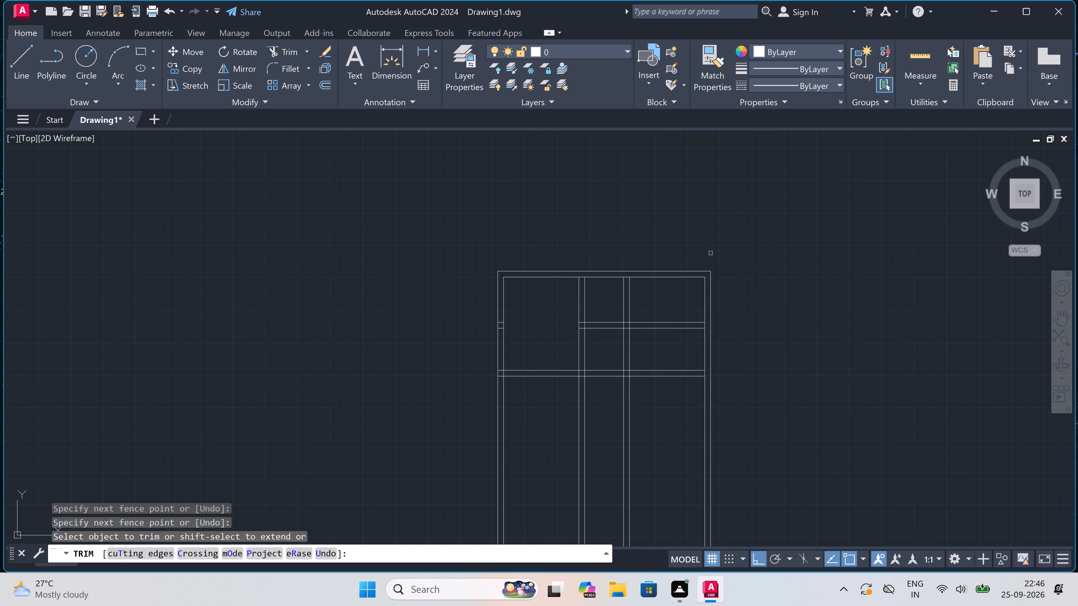
scroll(719, 277, "up", 3)
scroll(716, 276, "down", 2)
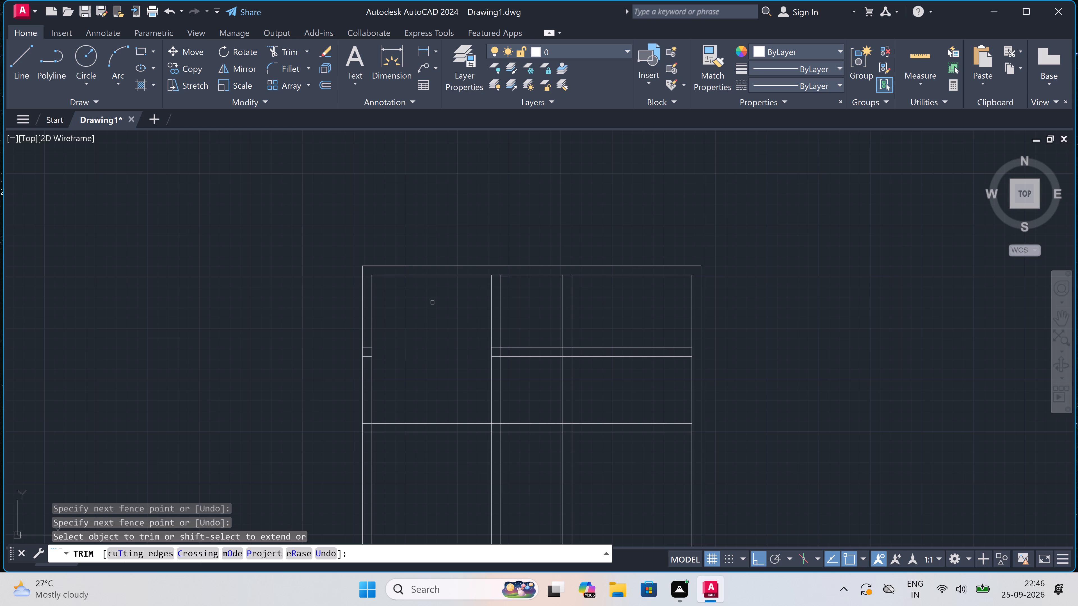
key("Escape")
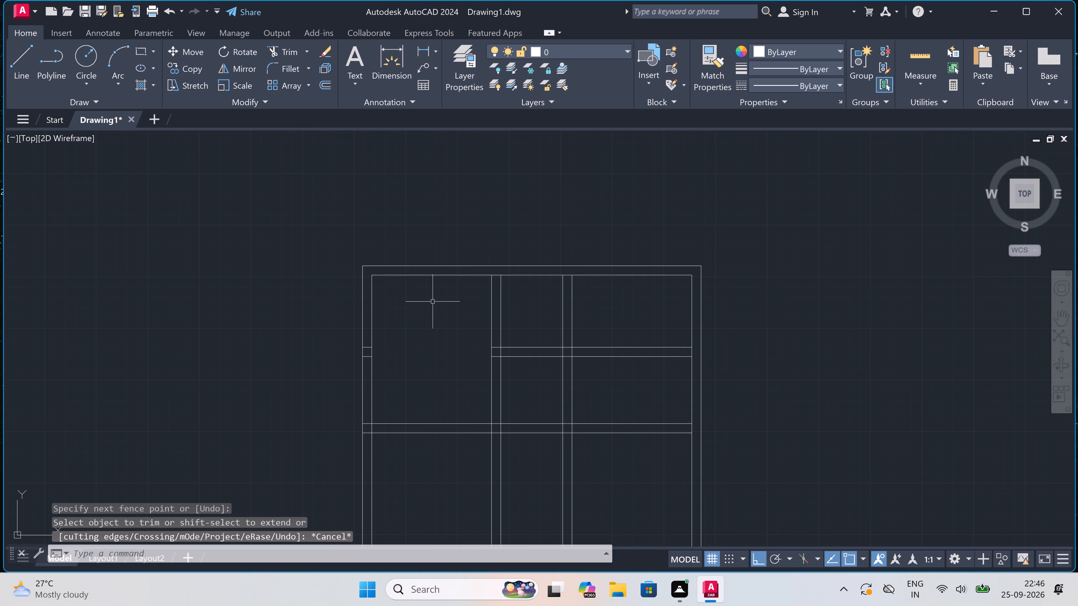
Delete all vertical and horizontal partition lines inside the outer walls.
scroll(434, 302, "down", 1)
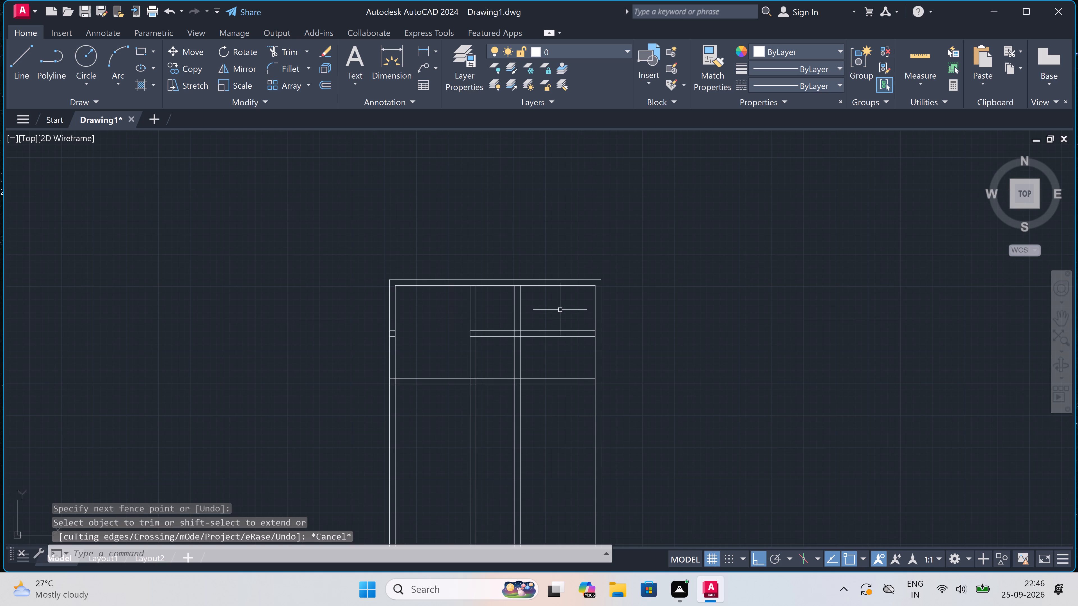
left_click(557, 313)
left_click(445, 414)
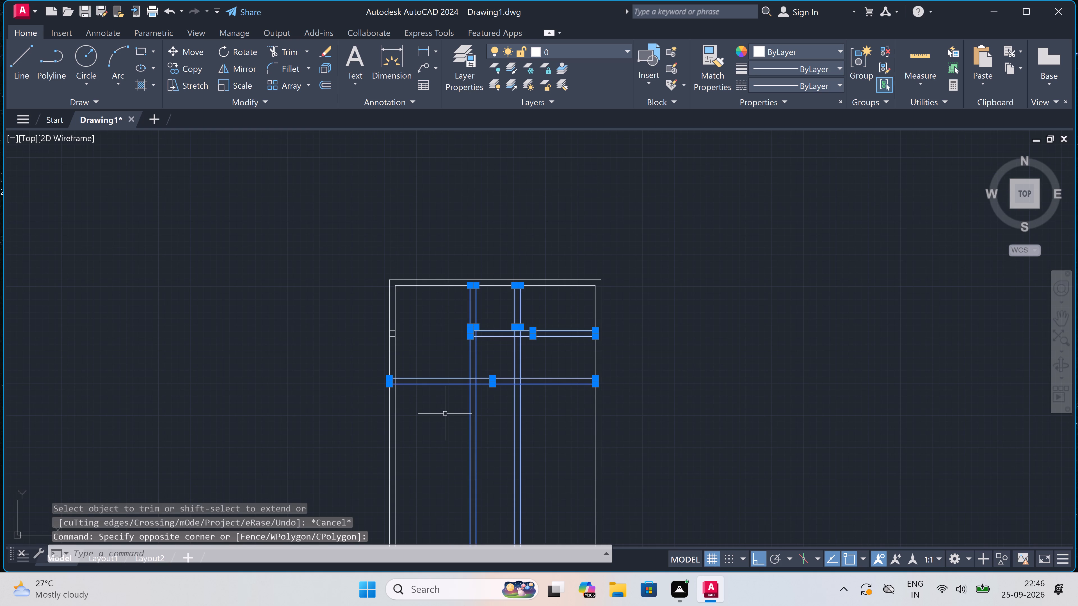
key("Delete")
Offset the left wall's inner line 9'8" to the right to mark the first room's width.
type("O")
key("space")
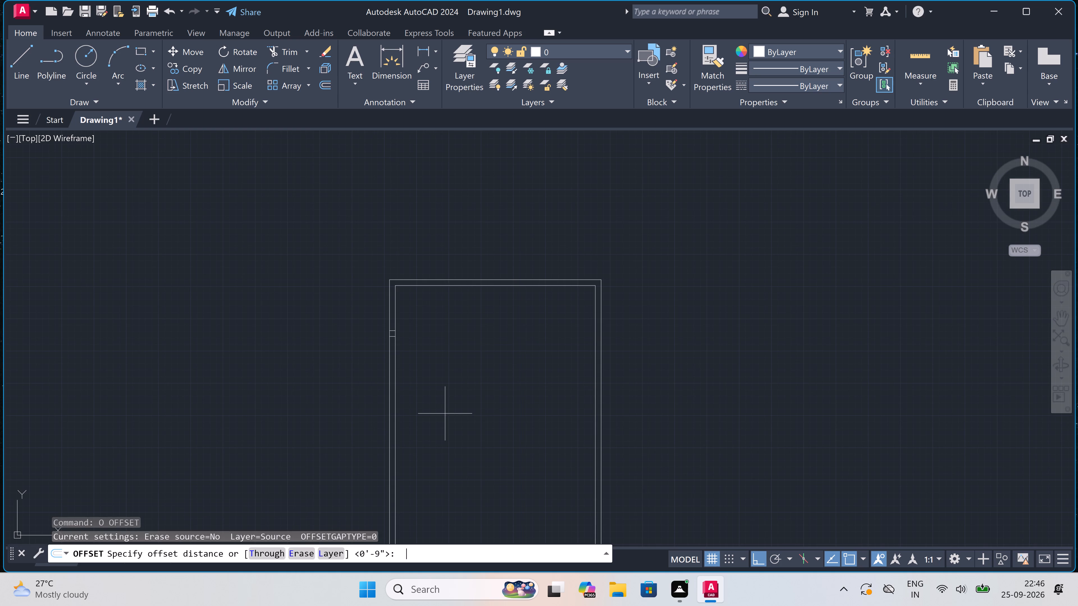
scroll(429, 362, "up", 1)
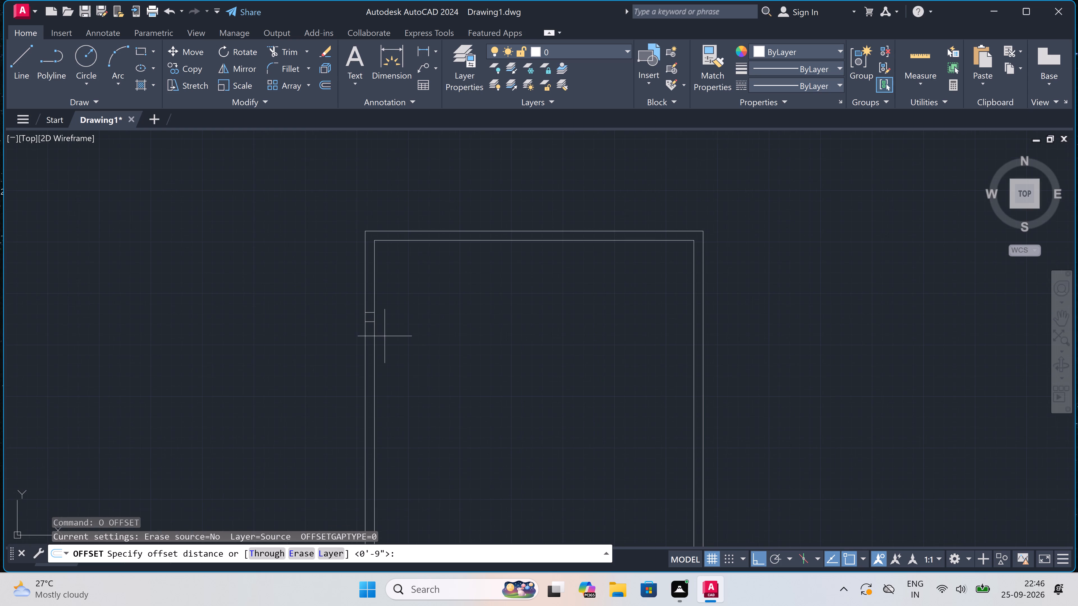
scroll(385, 268, "up", 1)
left_click(371, 263)
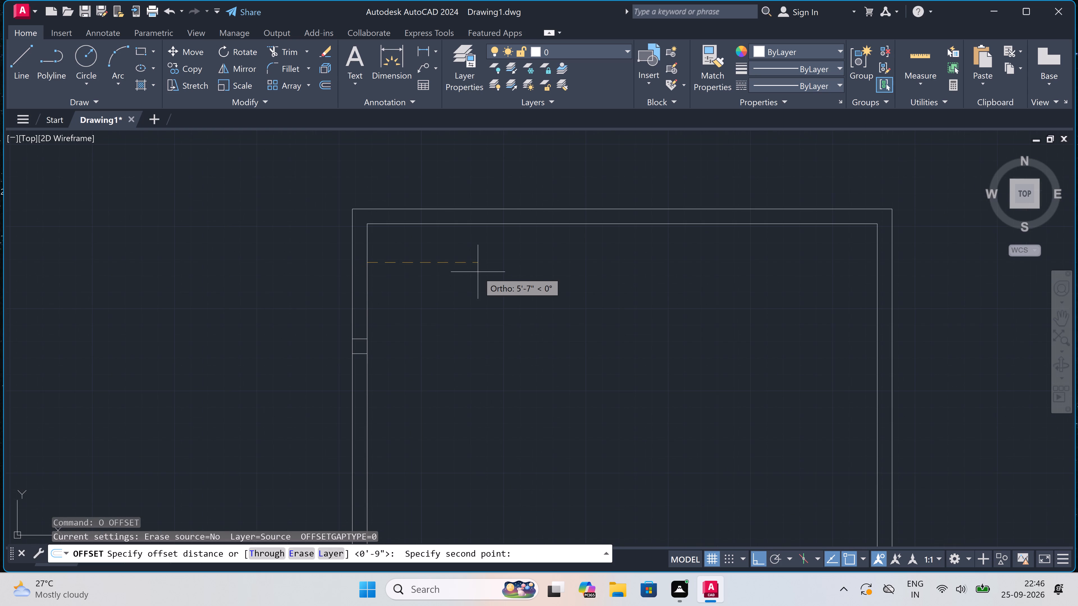
type("9'")
type("8\"")
key("space")
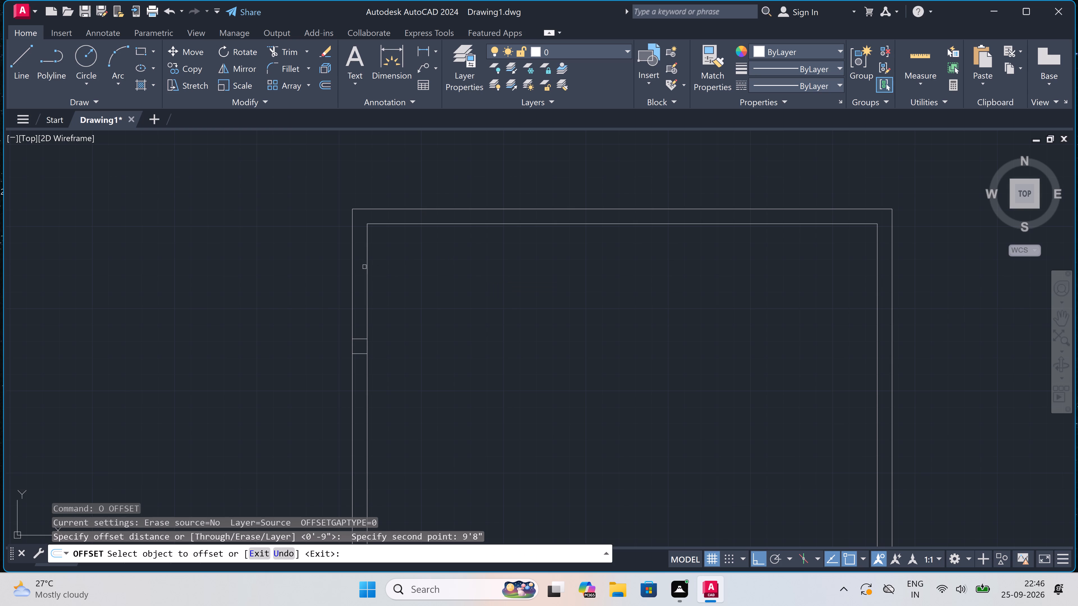
left_click_drag(366, 267, 373, 268)
left_click(425, 267)
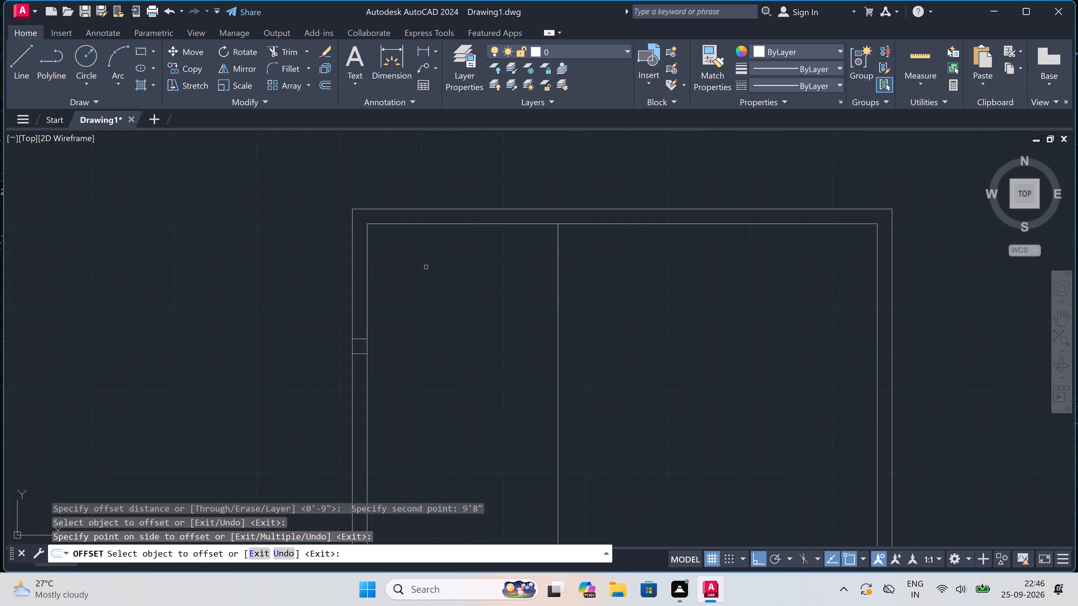
key("Escape")
Offset the first room's right boundary line 4.5" to the right to form a thin partition wall.
key("space")
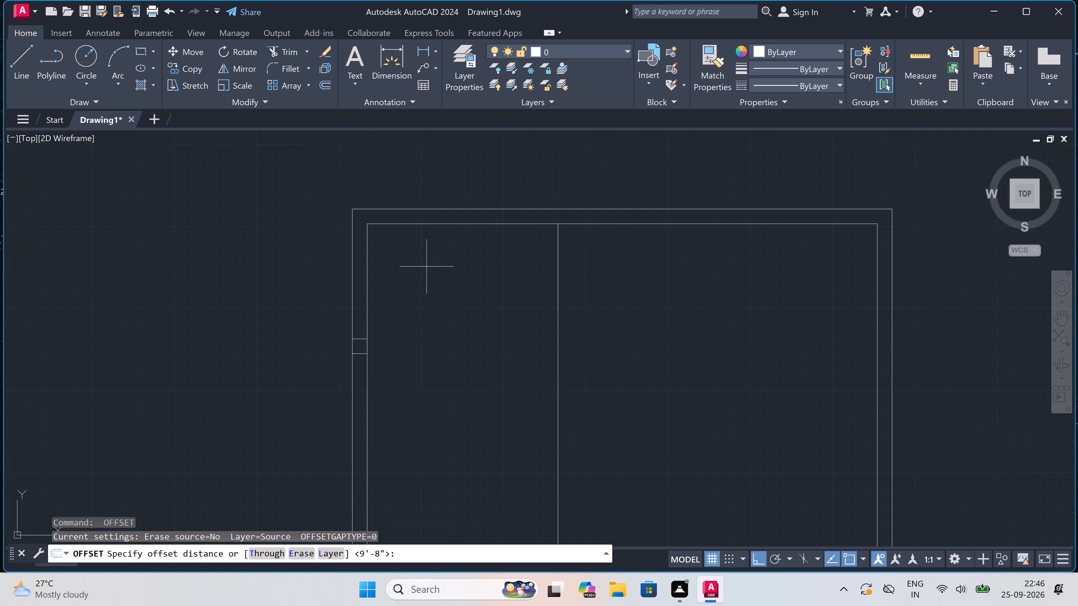
double_click(555, 268)
type("4.5")
type("\"")
key("space")
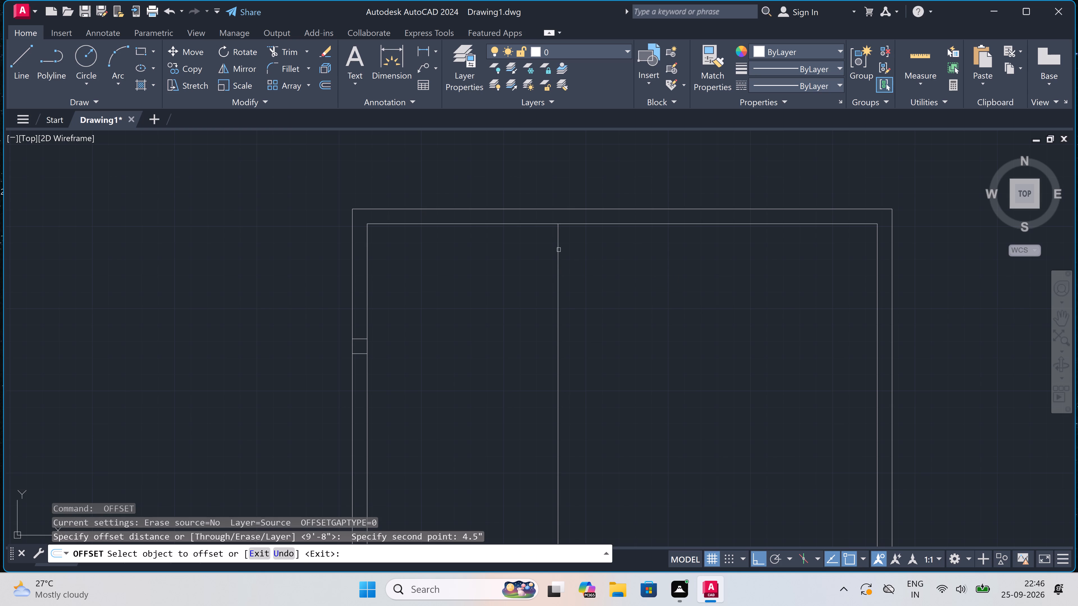
left_click_drag(557, 247, 562, 247)
left_click(572, 245)
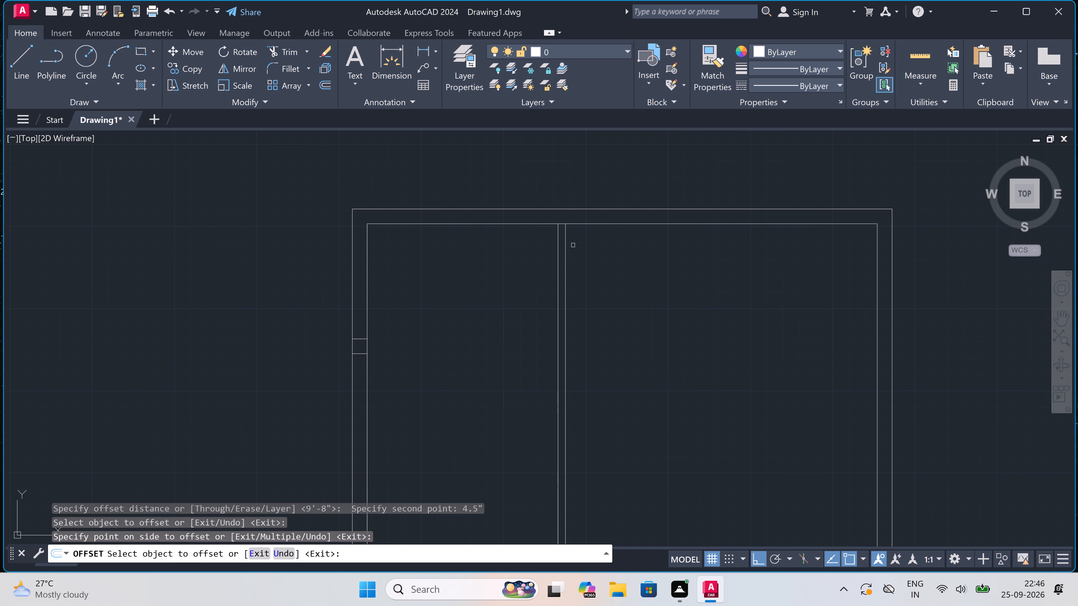
key("Escape")
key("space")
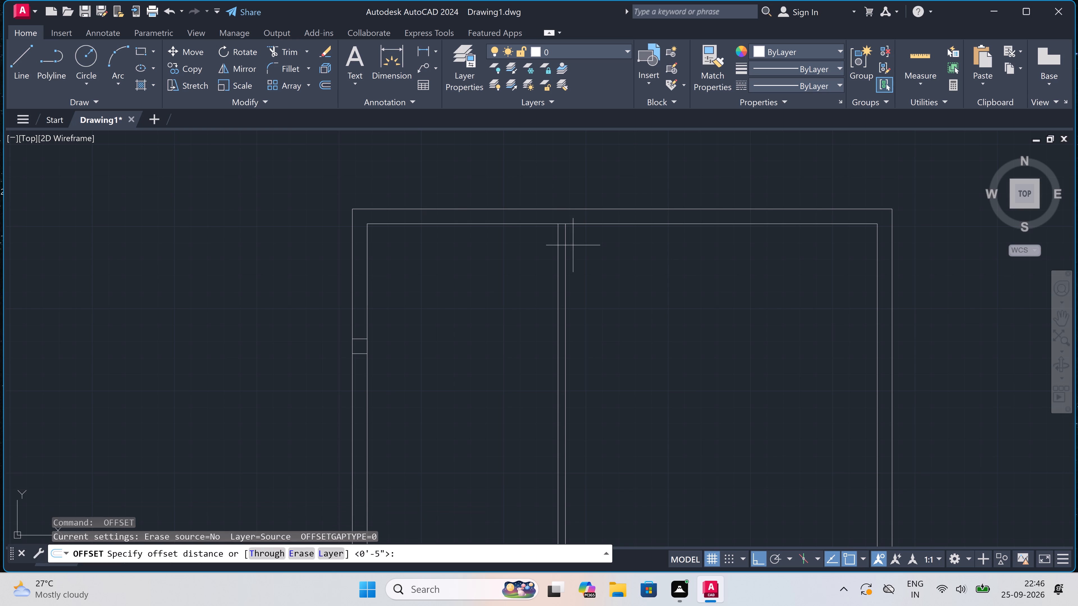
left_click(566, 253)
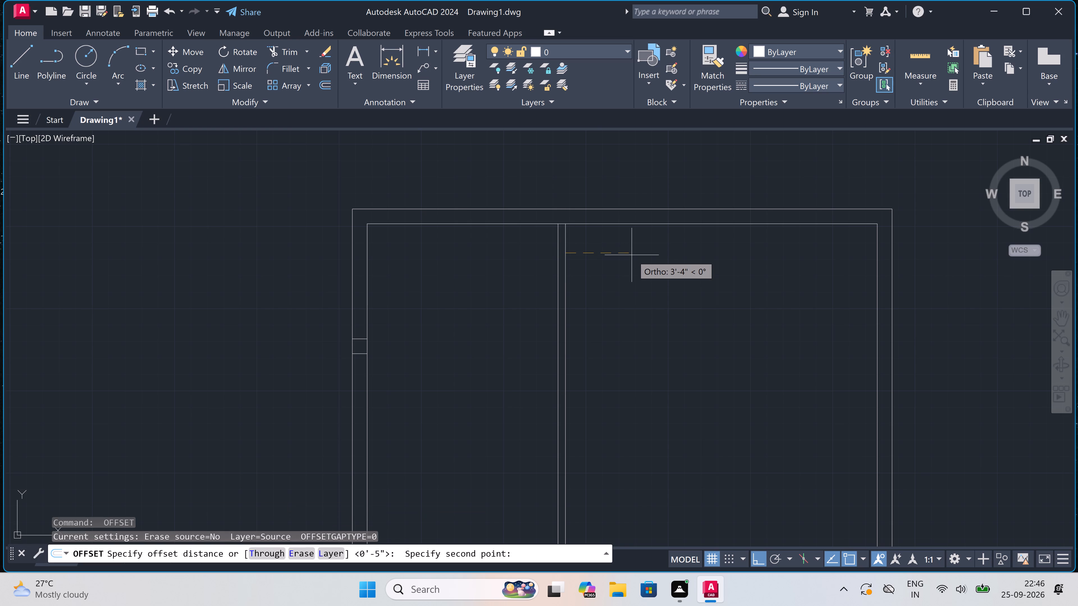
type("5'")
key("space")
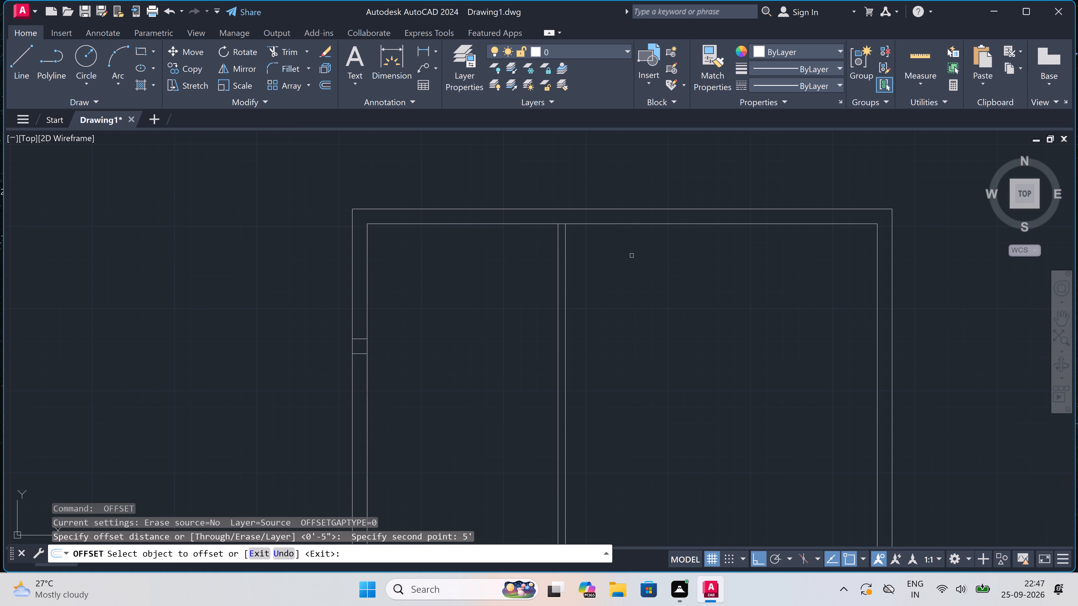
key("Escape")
Offset the first partition's right line 5' to the right to mark the middle room's width.
type("O")
key("space")
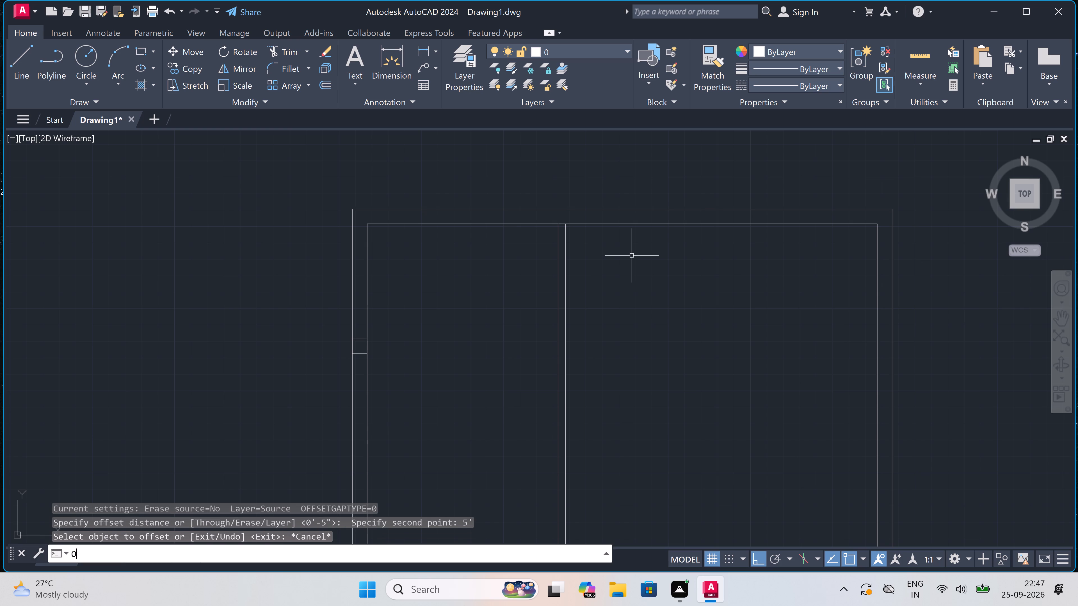
left_click(572, 275)
type("5'")
key("space")
scroll(637, 272, "up", 1)
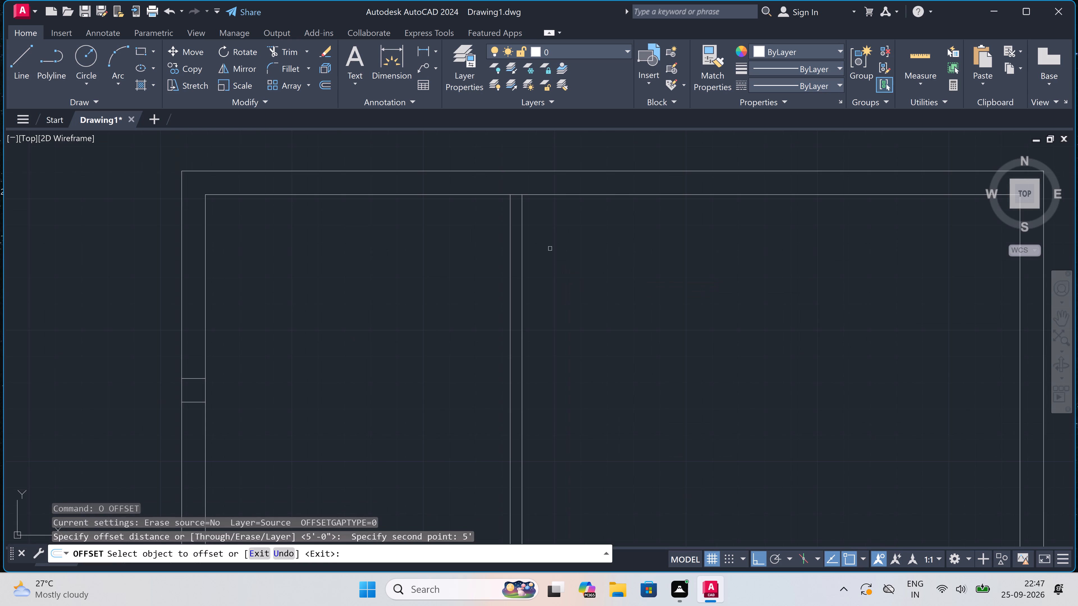
left_click(522, 230)
left_click(526, 229)
left_click(551, 224)
scroll(552, 224, "down", 4)
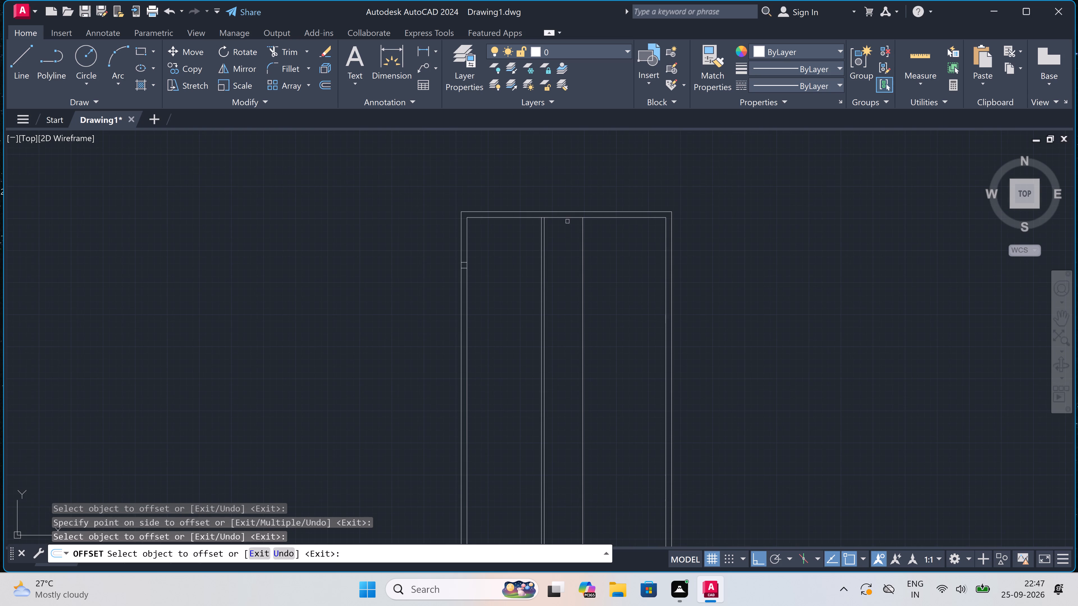
scroll(587, 223, "up", 3)
key("Escape")
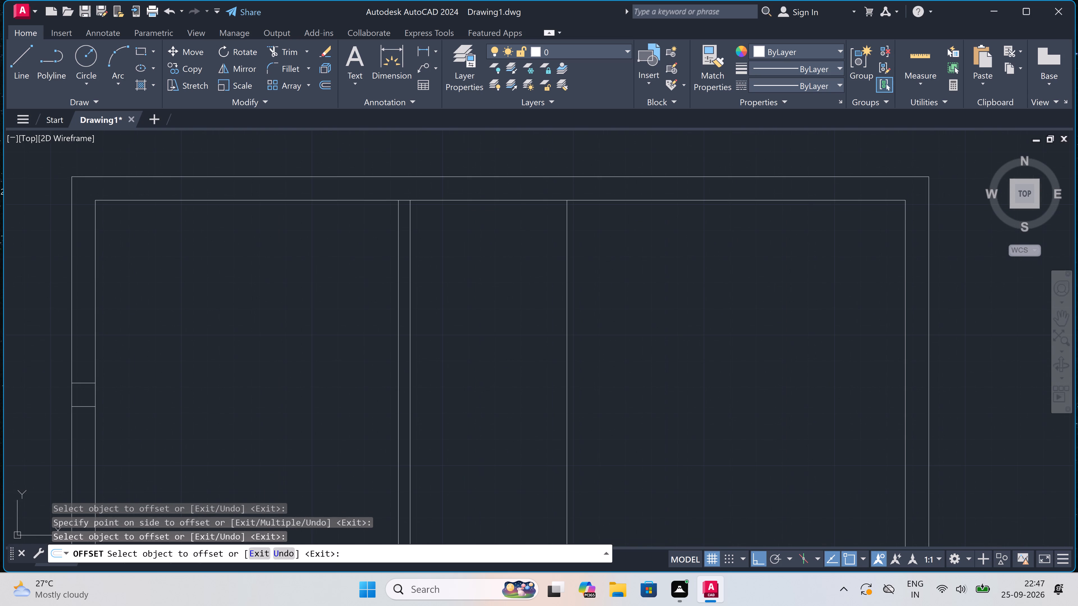
Offset the middle room's right boundary line 4.5" to the right to form the second partition wall.
key("space")
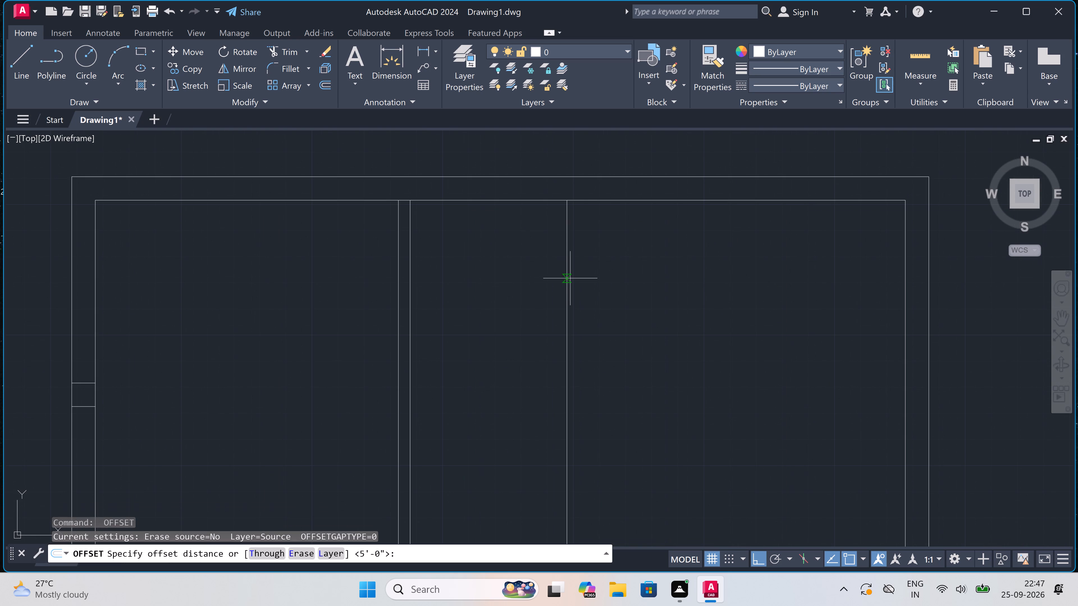
double_click(570, 277)
type("4.5")
type("\"")
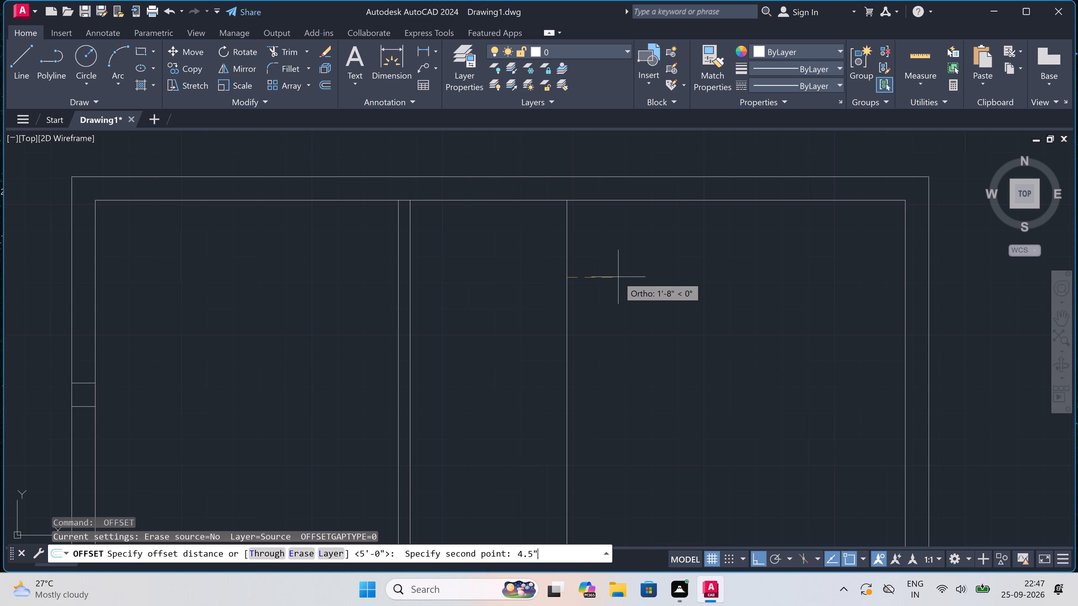
key("space")
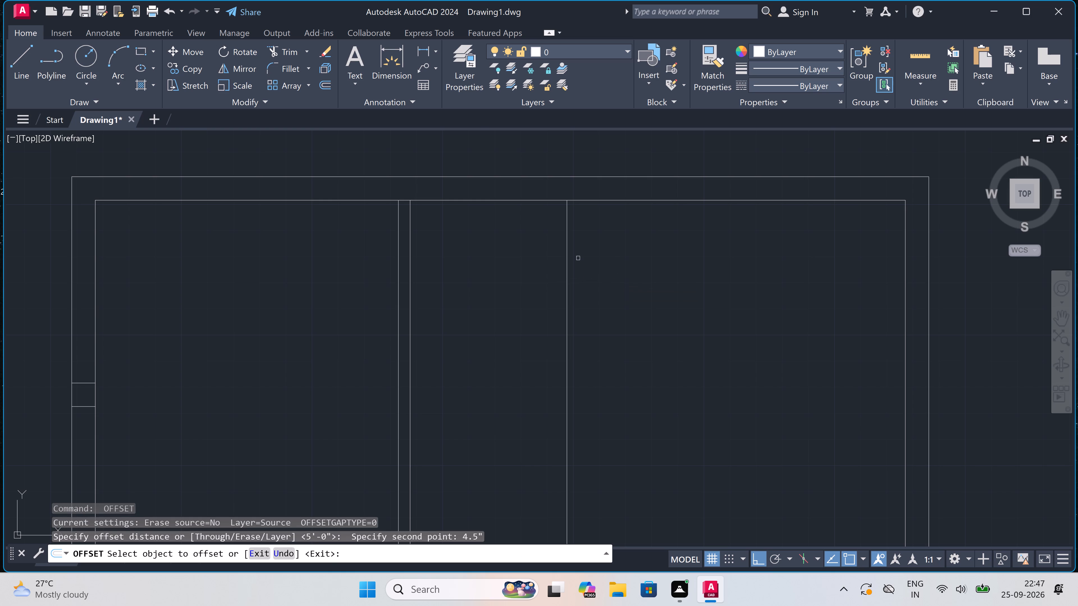
left_click(567, 254)
left_click(596, 250)
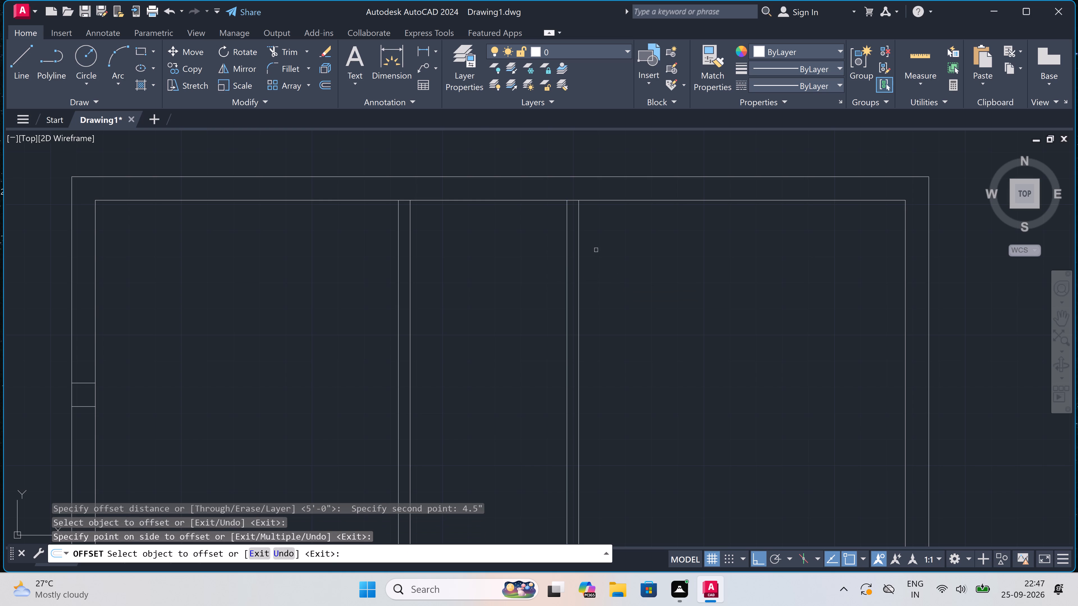
key("Escape")
Offset the second partition's right line 9'8" to the right to mark the third room's width.
key("space")
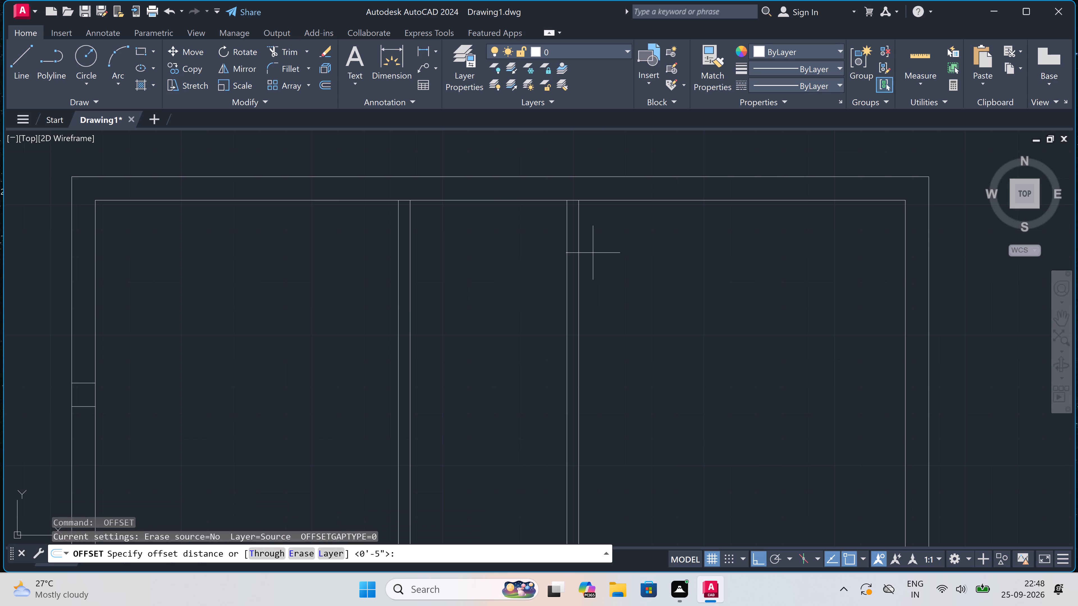
left_click(575, 249)
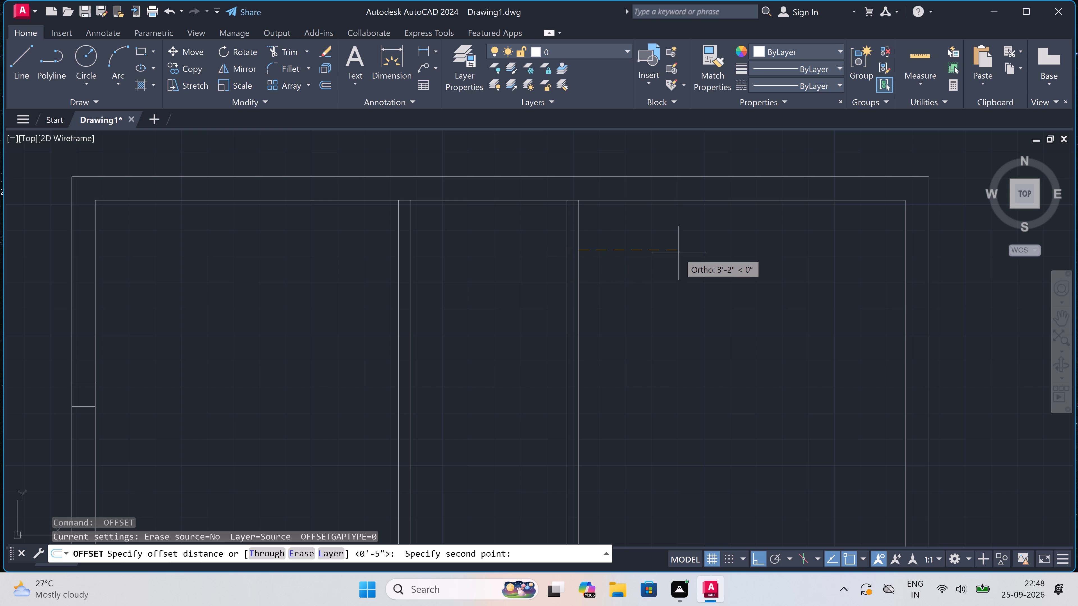
type("9'8")
type("\"")
key("space")
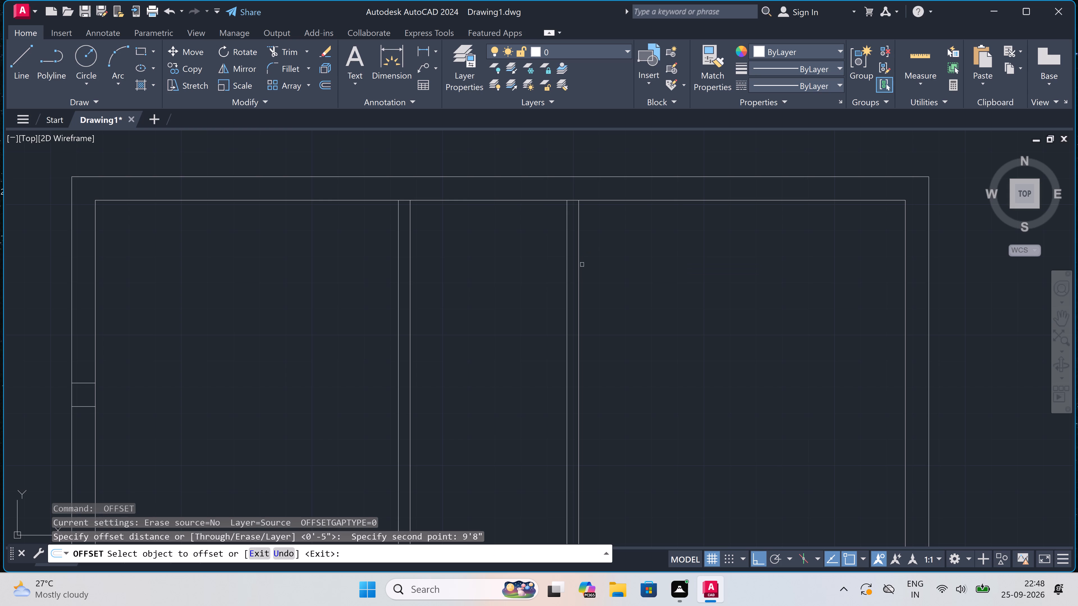
left_click_drag(578, 263, 588, 259)
left_click(619, 253)
scroll(619, 253, "down", 2)
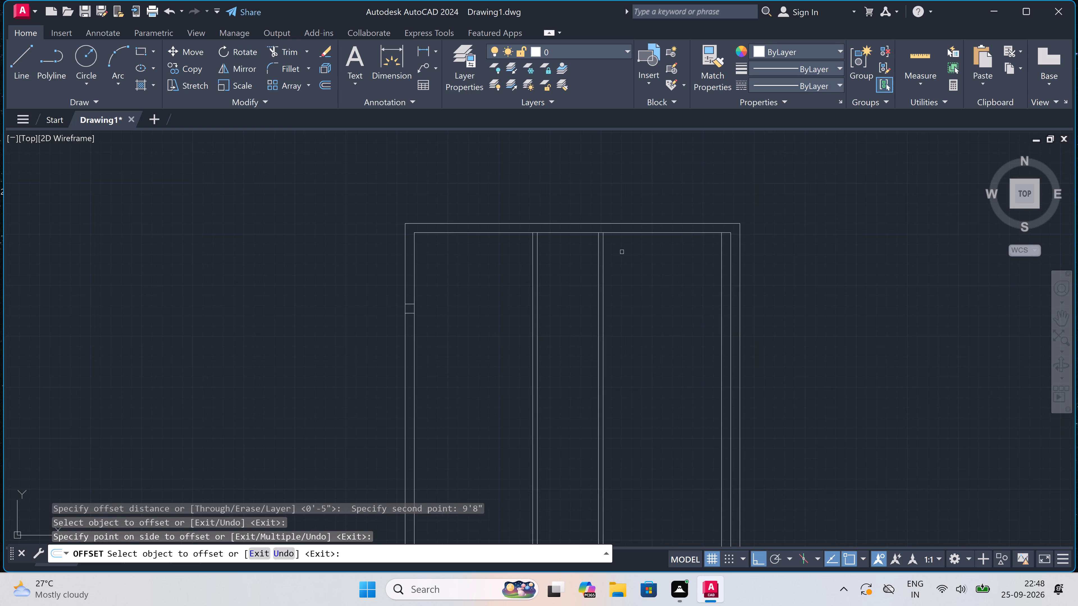
scroll(736, 237, "up", 2)
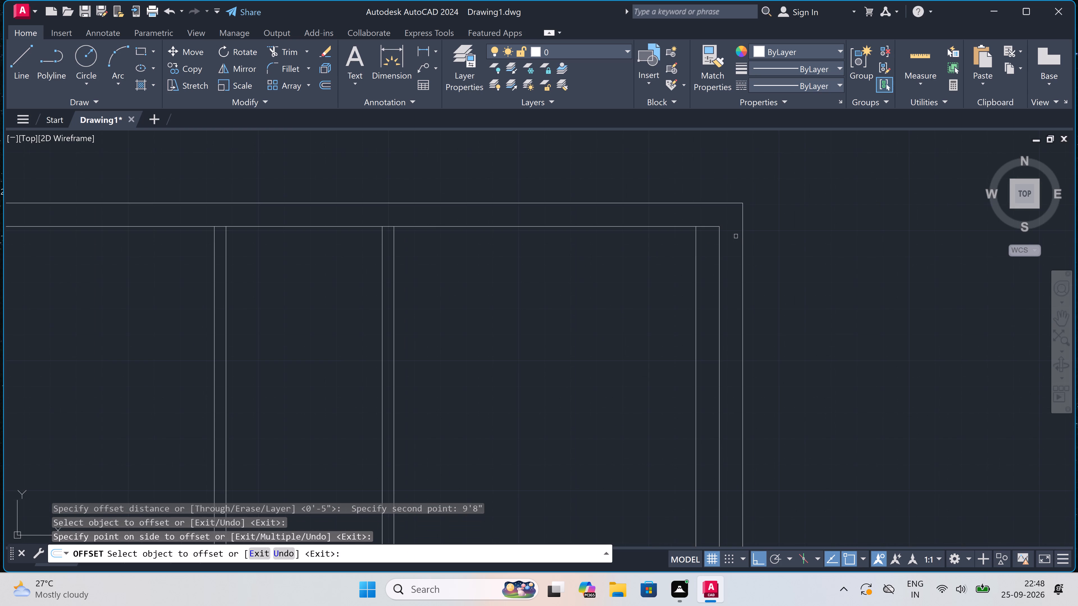
key("Escape")
Trim away both lines of the old right outer wall beyond the third room's new boundary line.
type("TR")
key("space")
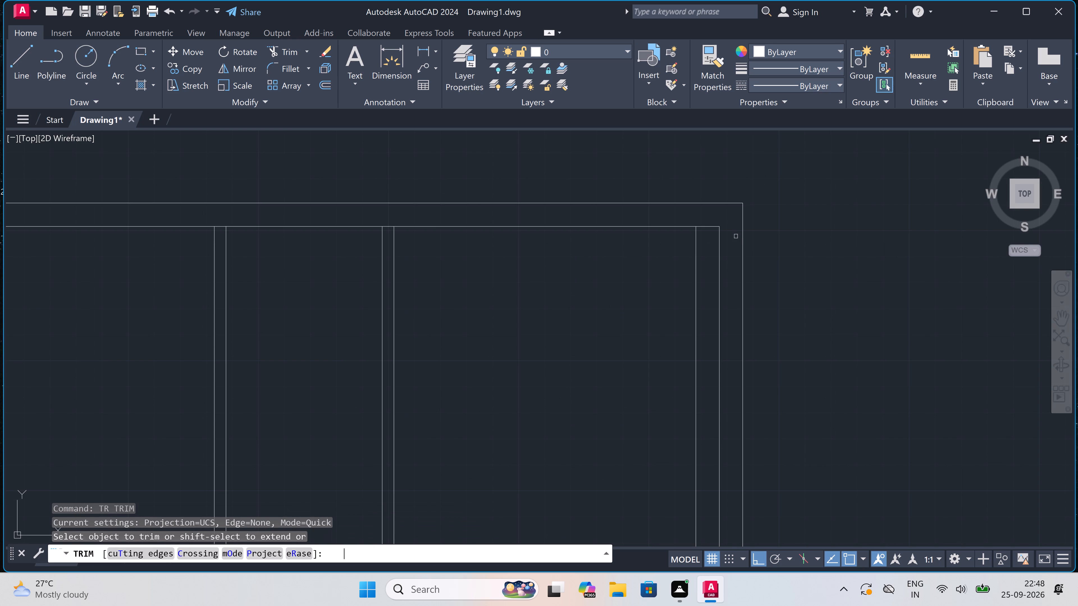
double_click(709, 247)
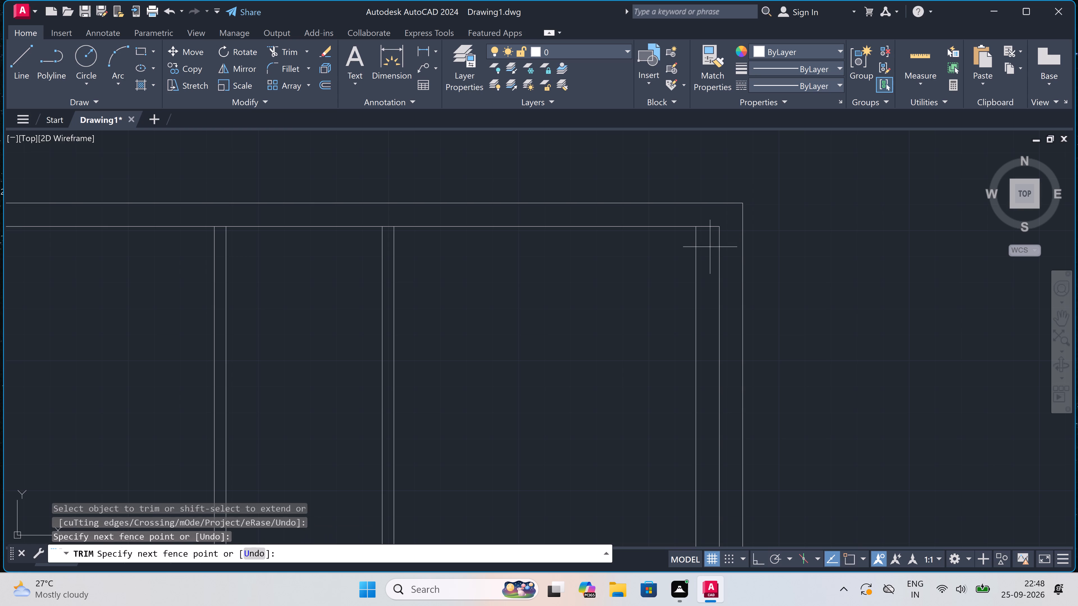
left_click(716, 252)
double_click(744, 241)
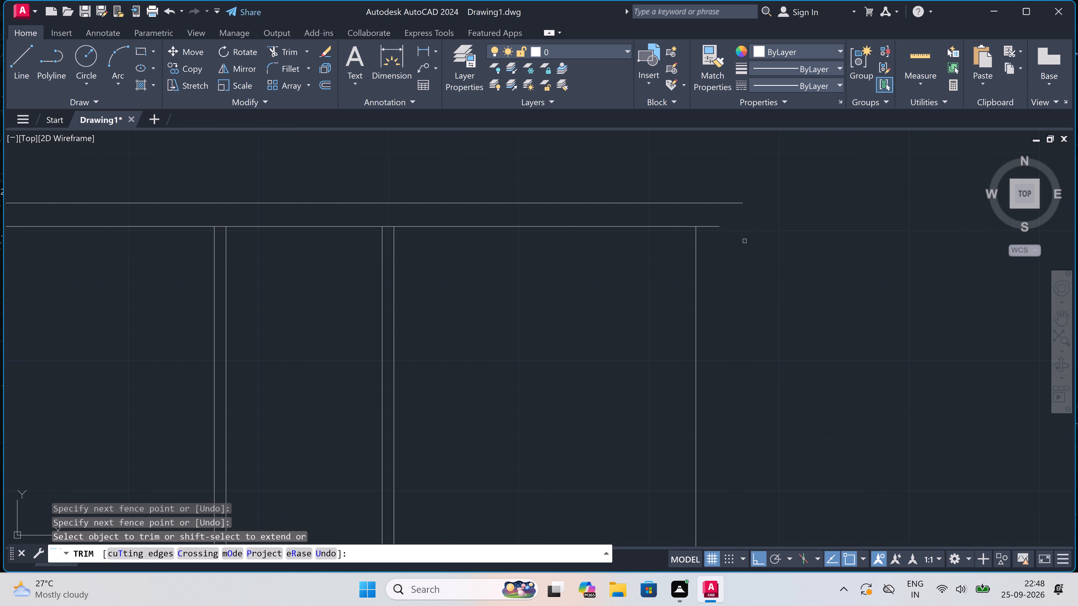
scroll(743, 238, "down", 2)
scroll(742, 235, "up", 3)
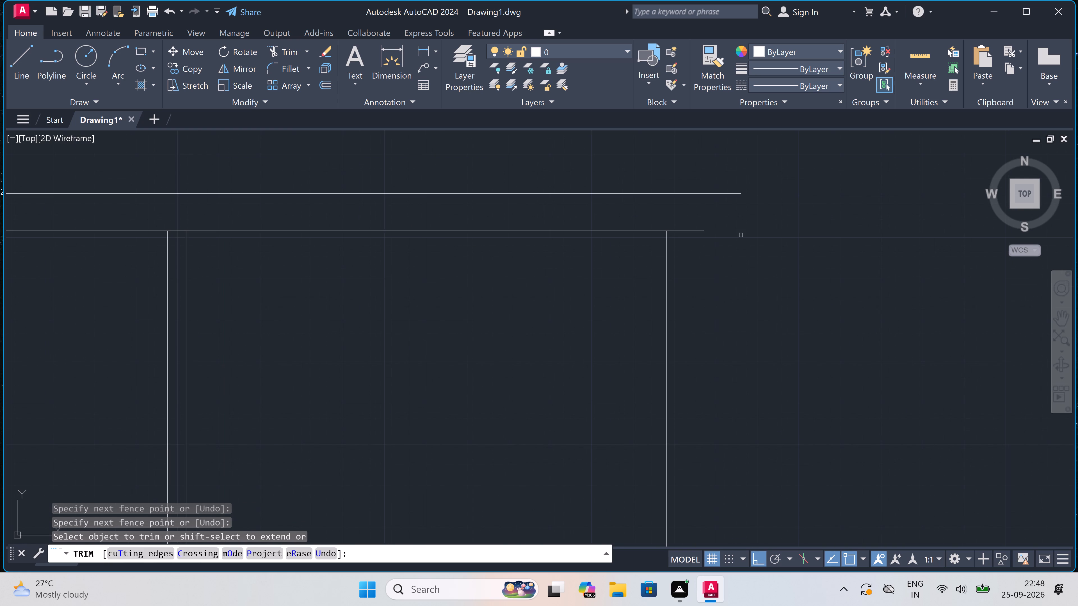
key("Escape")
Offset the third room's right boundary line 9" outward to form the new right outer wall.
type("O")
key("space")
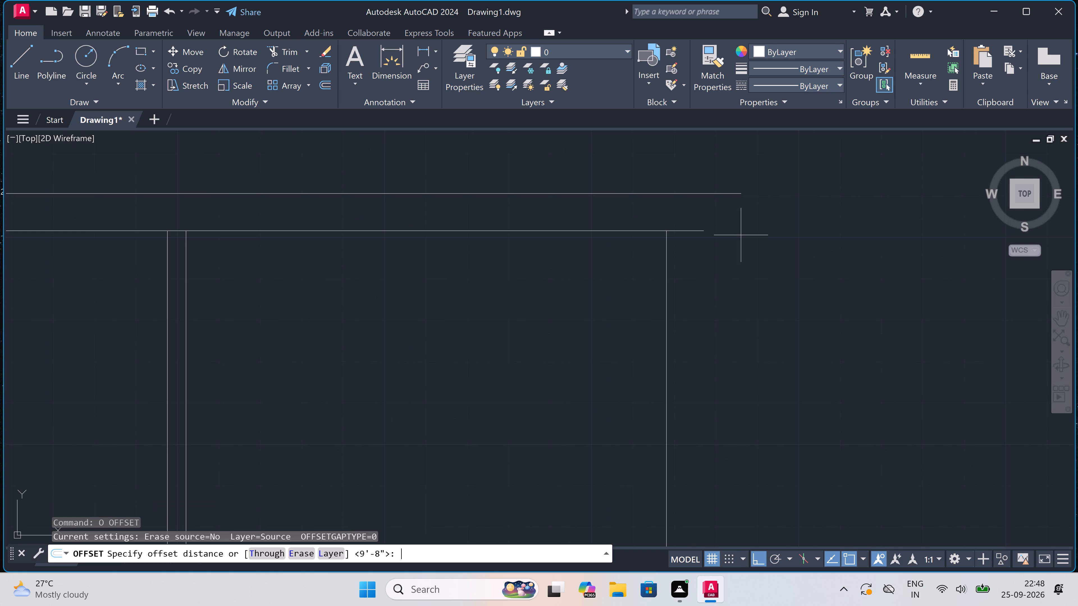
left_click(662, 282)
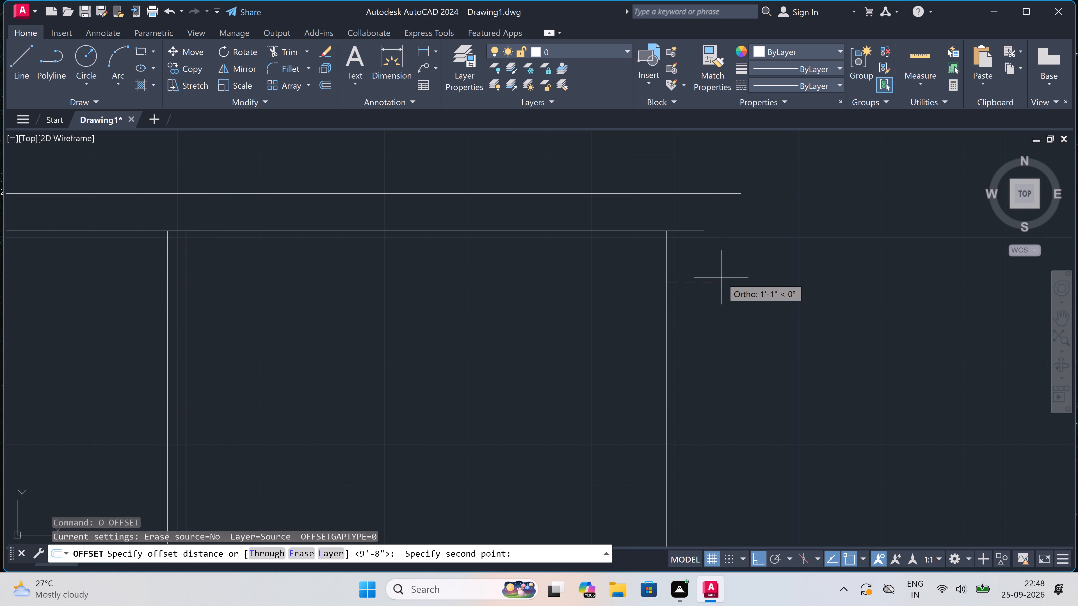
type("9\"")
key("space")
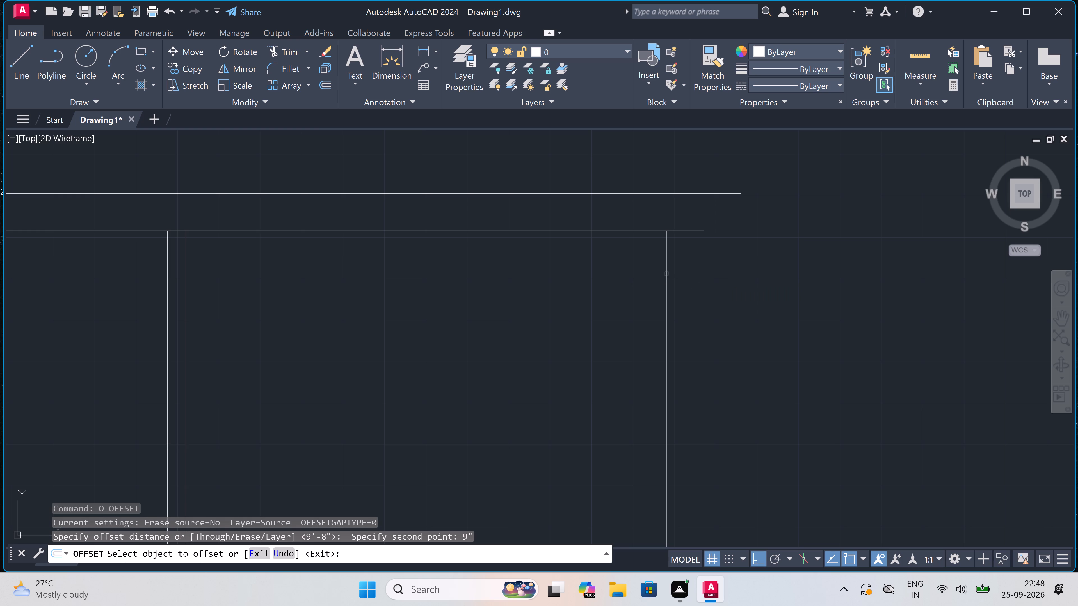
left_click_drag(665, 272, 670, 269)
left_click(679, 263)
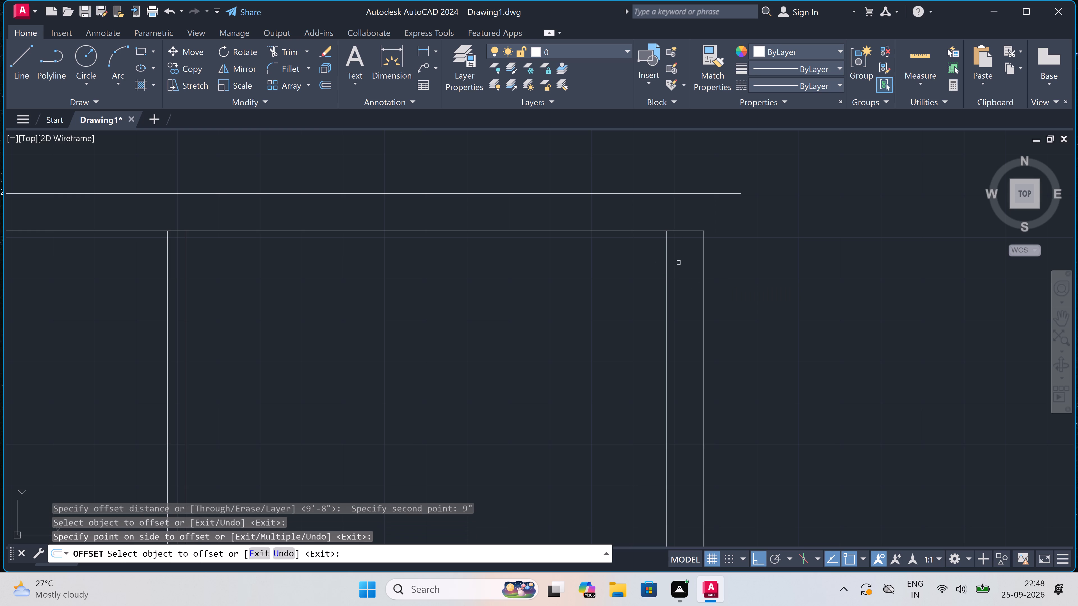
key("Escape")
Extend the new right wall's outer line up to the top wall's outer line.
type("EX")
key("space")
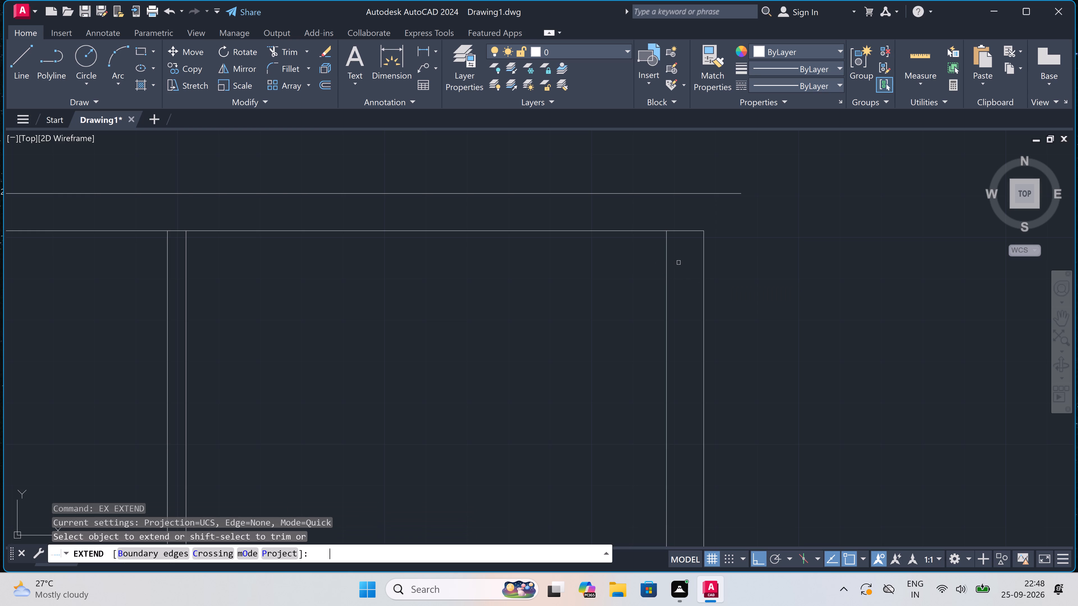
left_click(679, 263)
double_click(747, 247)
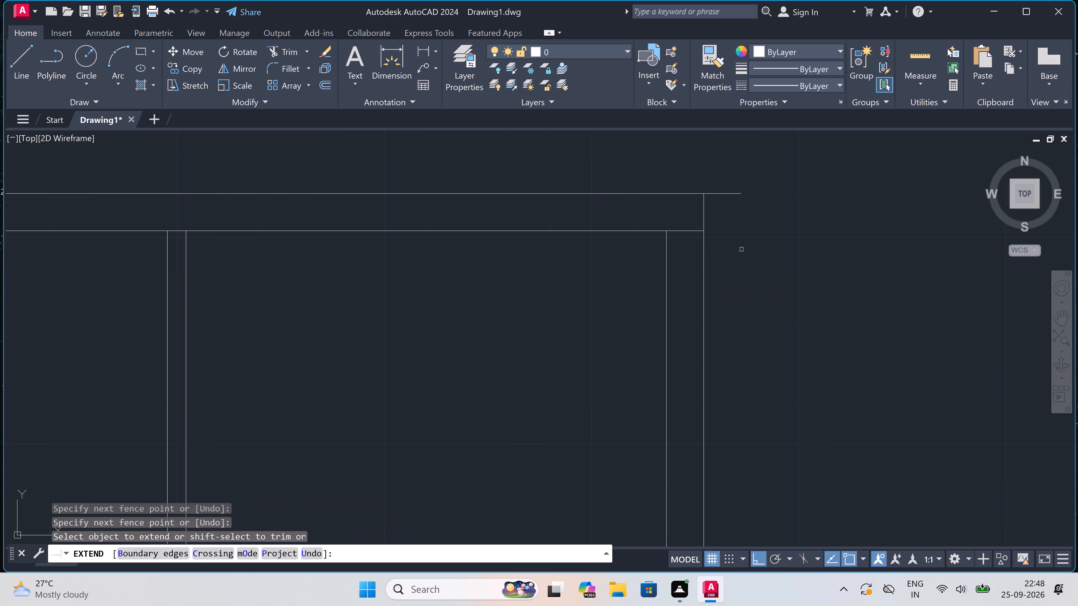
key("Escape")
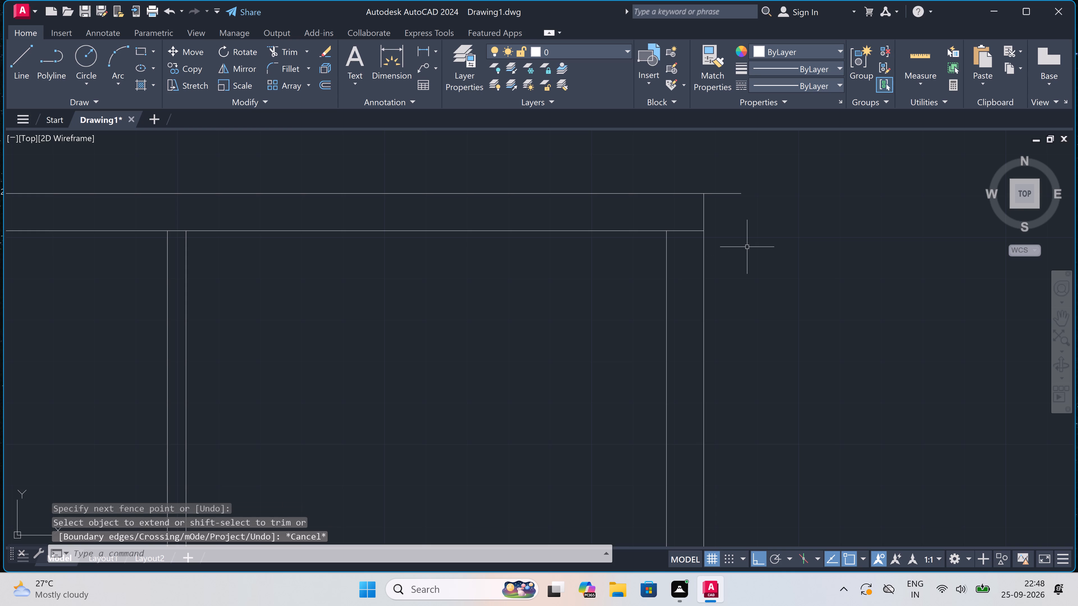
Trim the top wall's outer line beyond the new right wall and the inner line's stub inside the corner.
type("TR")
key("space")
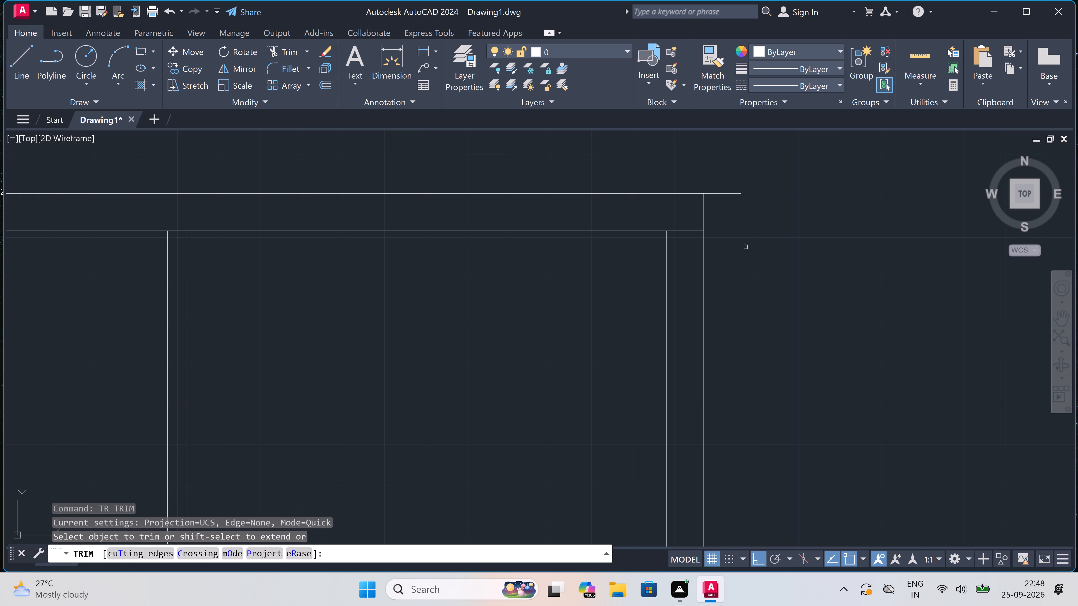
left_click(708, 169)
left_click(720, 205)
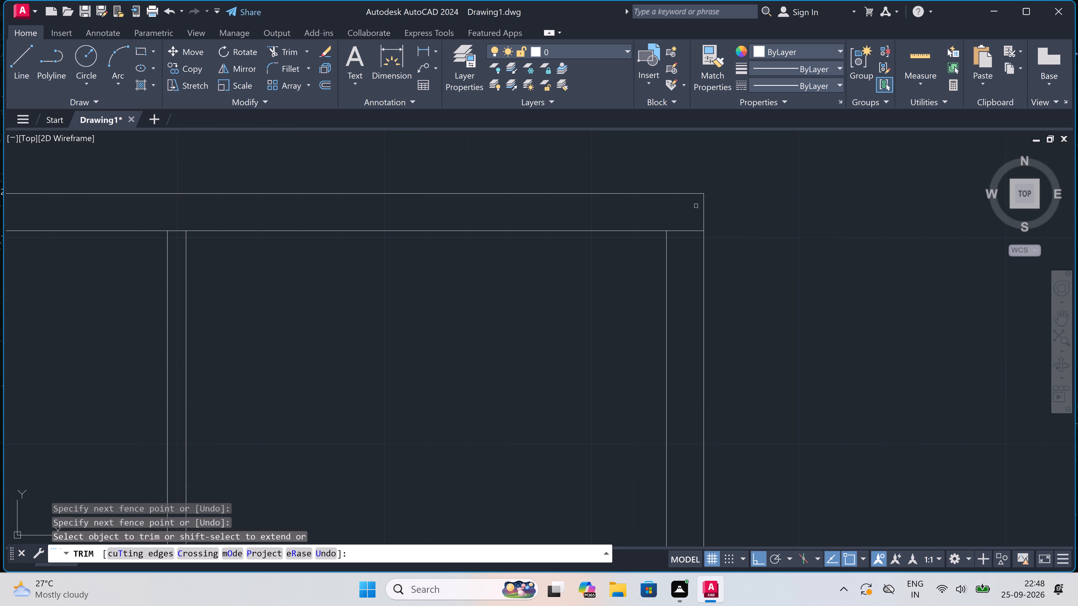
left_click(693, 209)
left_click(687, 245)
scroll(688, 245, "down", 6)
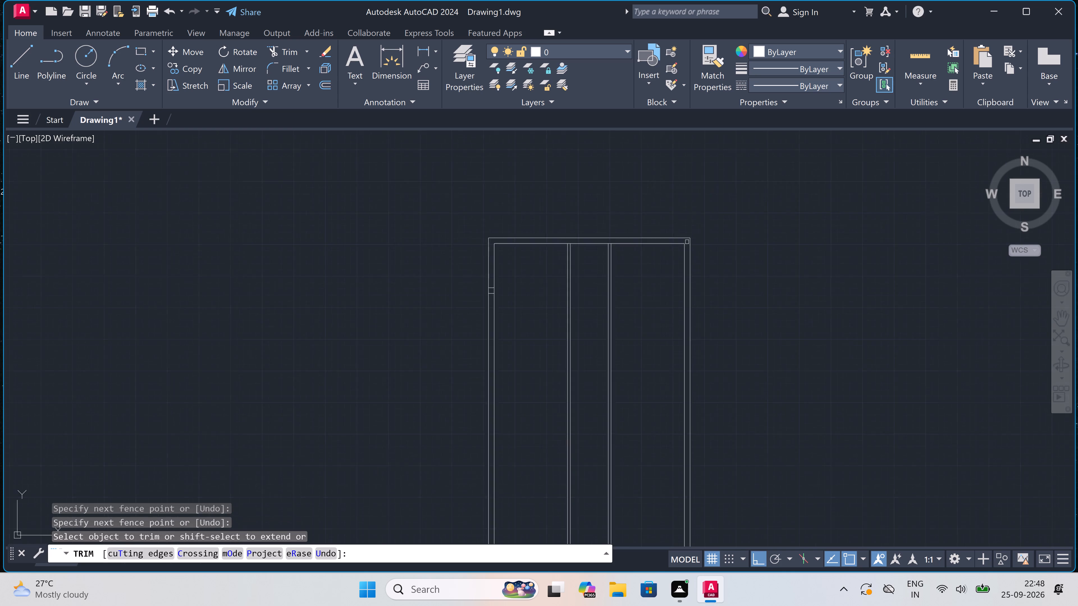
Trim out the two short horizontal cross lines between the left outer wall's lines.
scroll(599, 254, "up", 4)
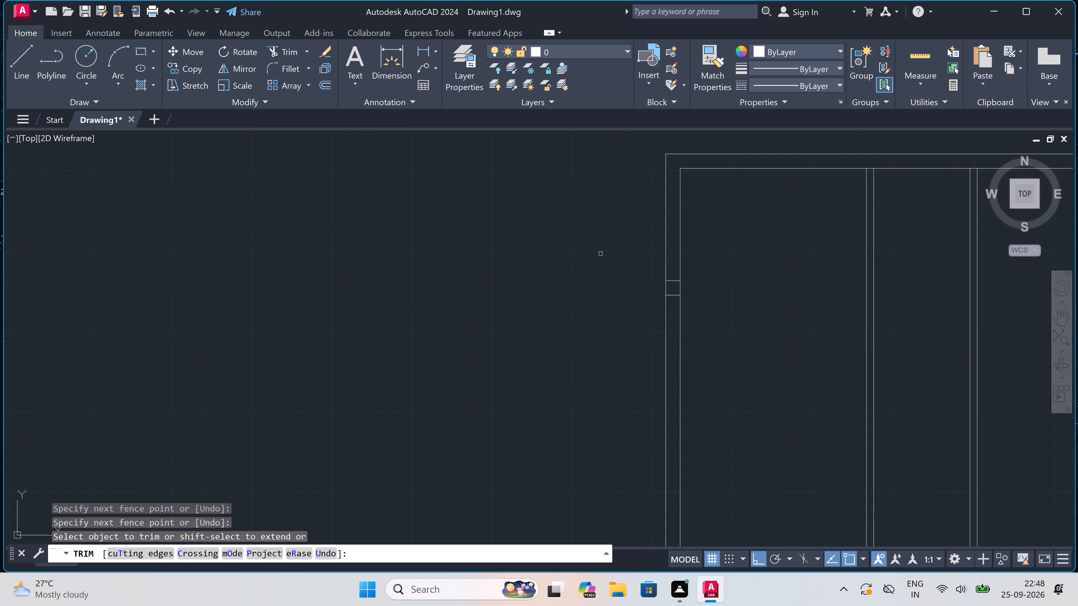
scroll(673, 272, "up", 2)
double_click(672, 270)
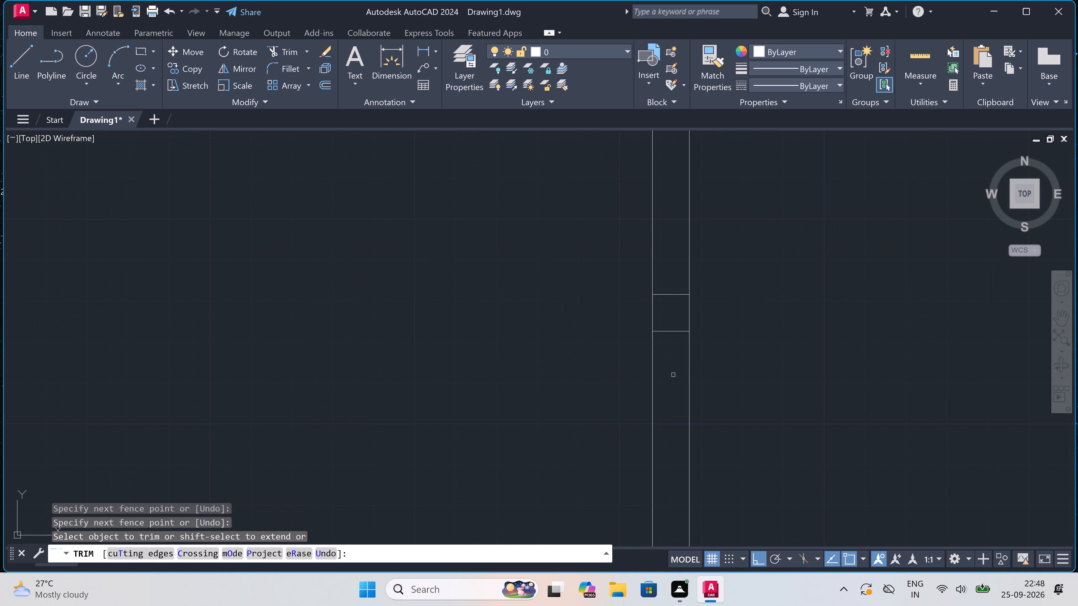
left_click(673, 375)
left_click(672, 260)
scroll(514, 307, "down", 3)
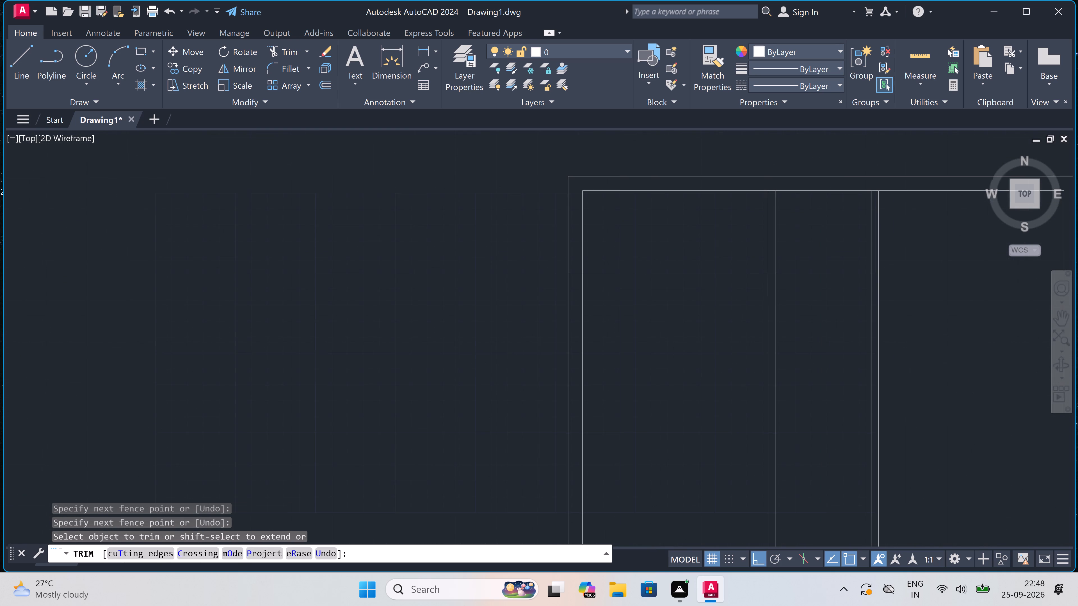
scroll(514, 306, "down", 1)
scroll(603, 272, "up", 1)
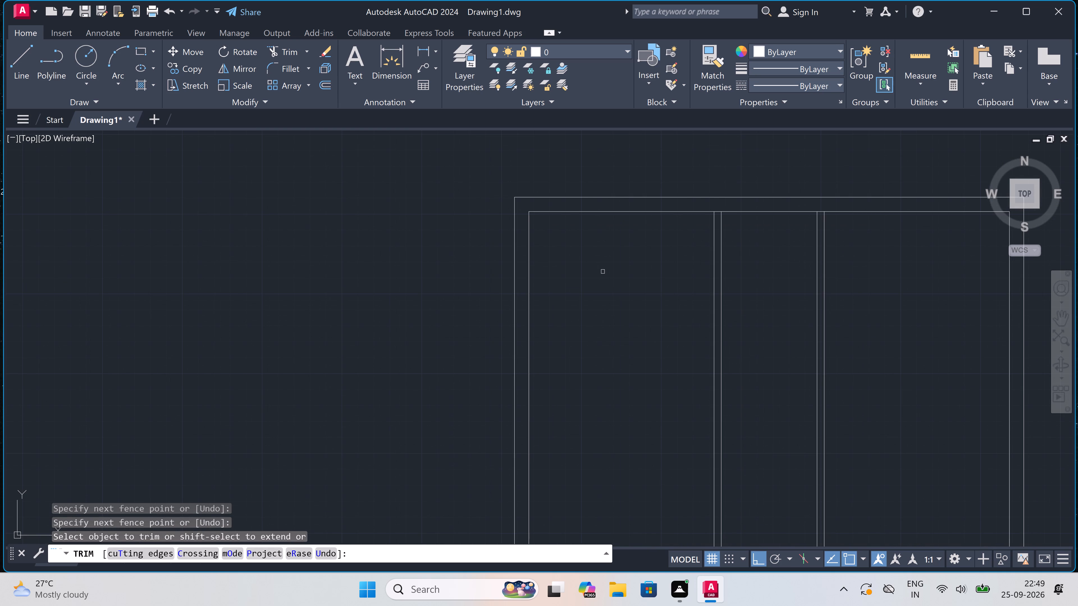
Offset the top wall's inner line 12' downward to mark the bottom boundary of the three upper rooms.
key("Escape")
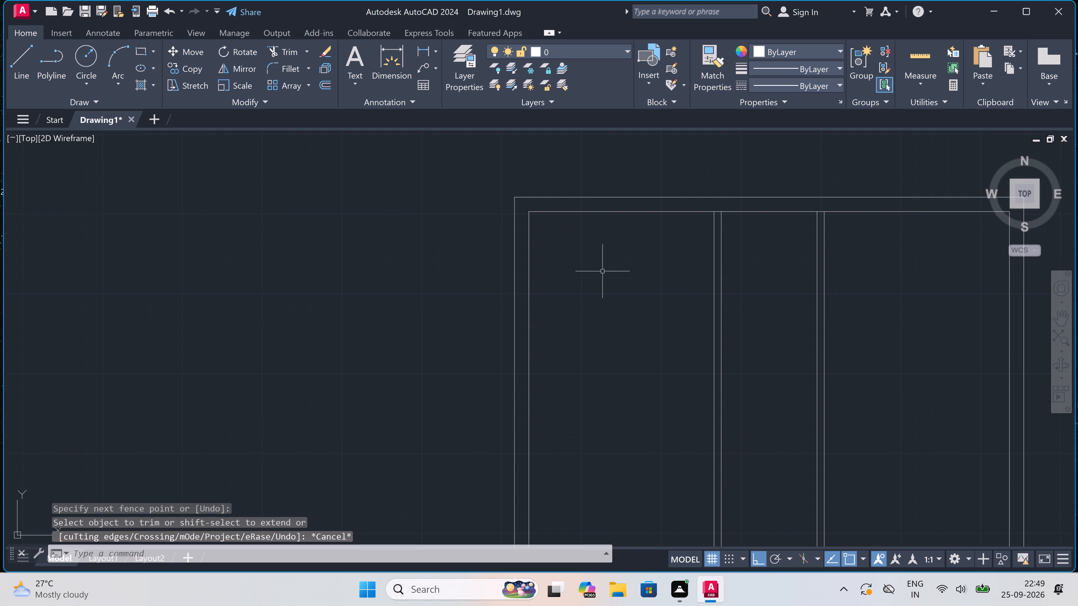
scroll(602, 271, "down", 3)
scroll(667, 269, "up", 2)
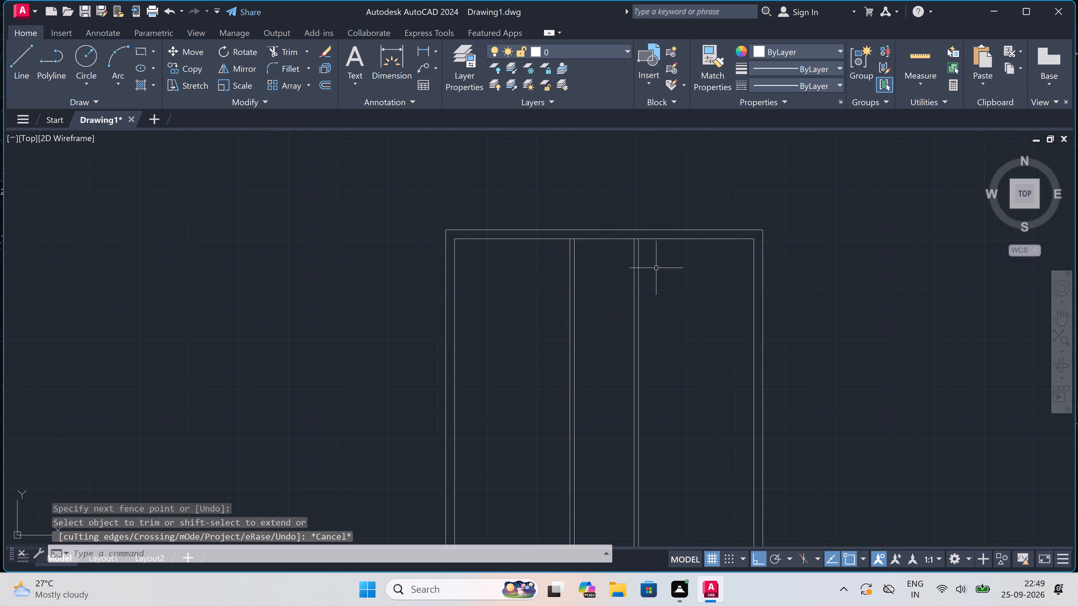
type("O")
key("space")
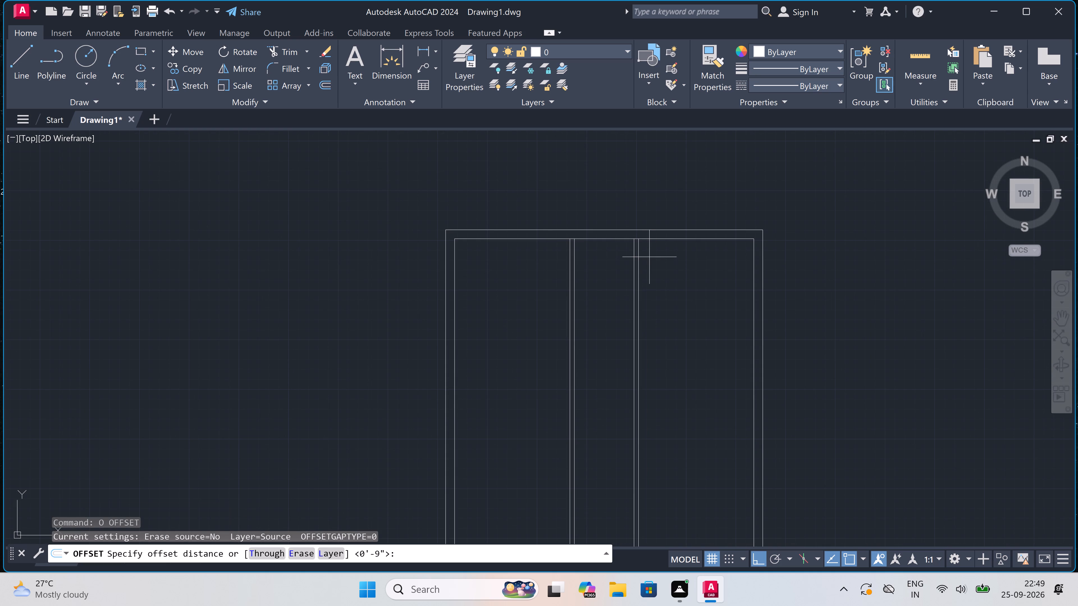
left_click(650, 241)
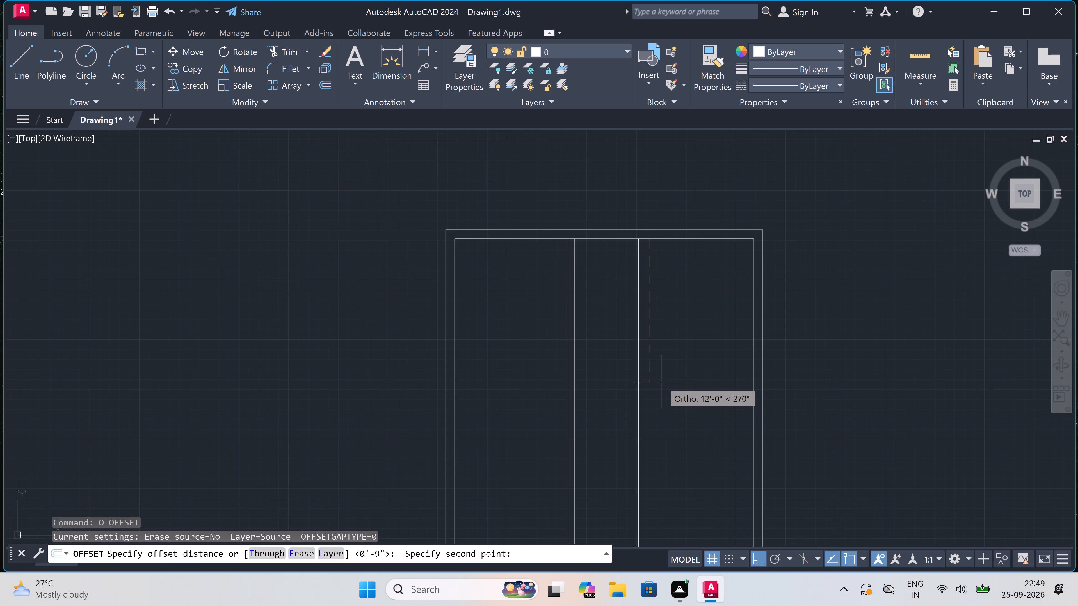
type("12'")
key("space")
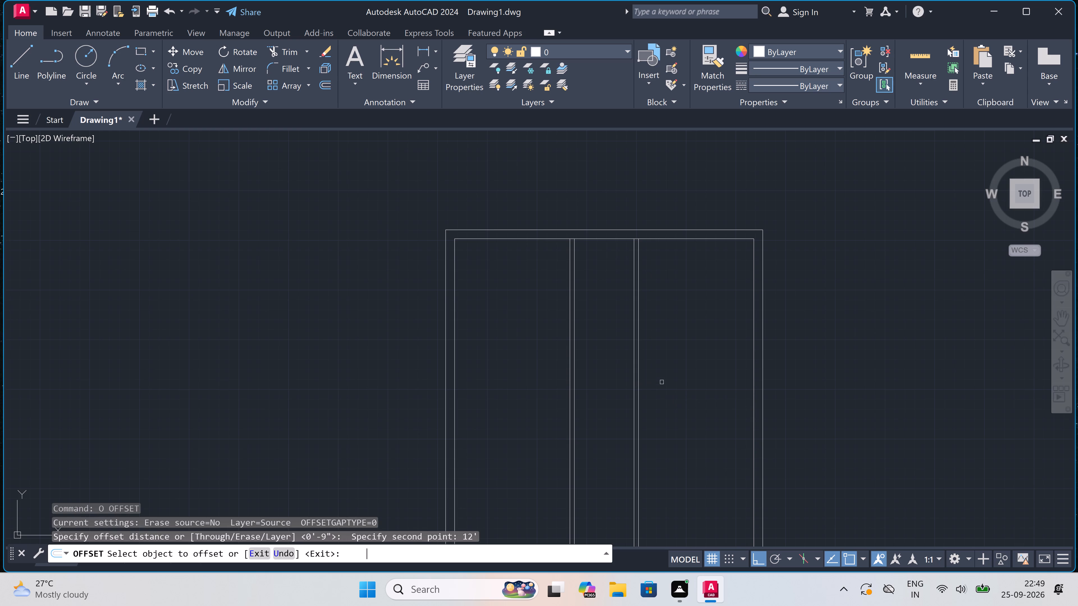
left_click(660, 238)
left_click(663, 275)
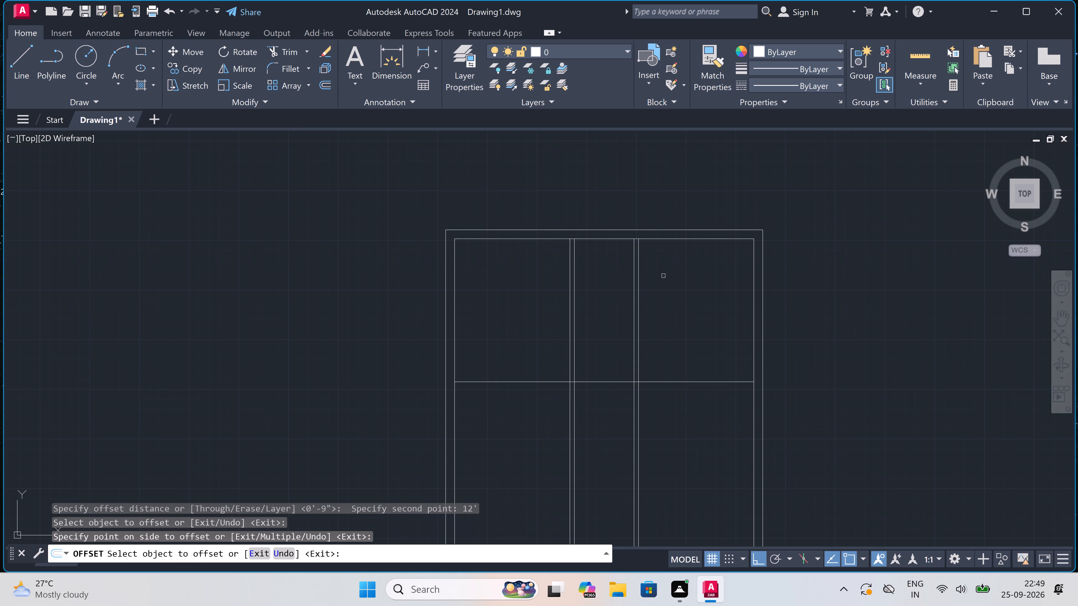
scroll(663, 276, "down", 1)
key("Escape")
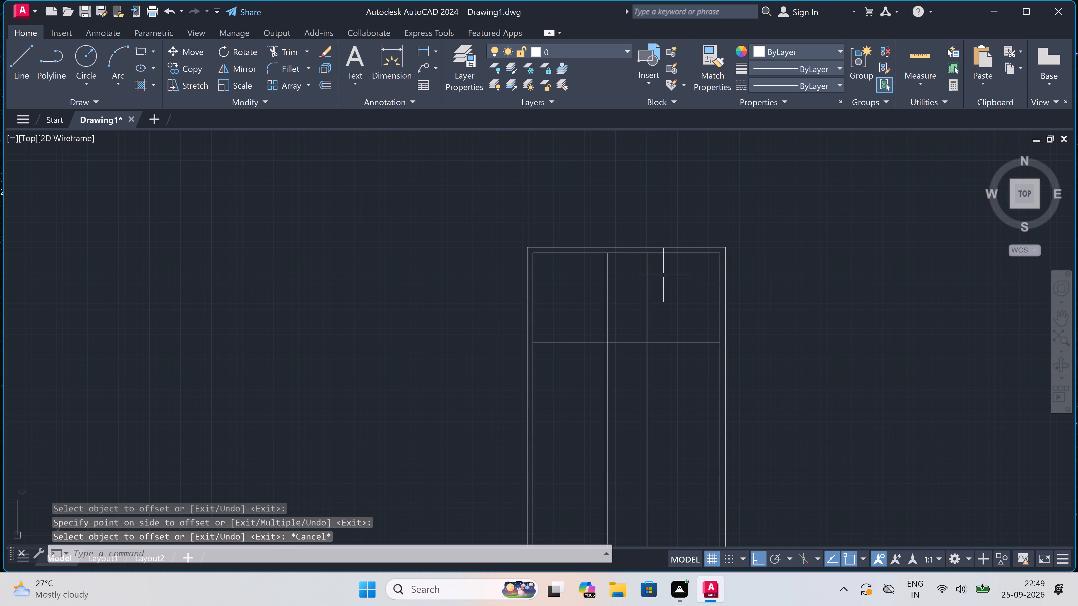
Offset the new horizontal room boundary line 4.5" downward to form the partition wall below the upper rooms.
key("space")
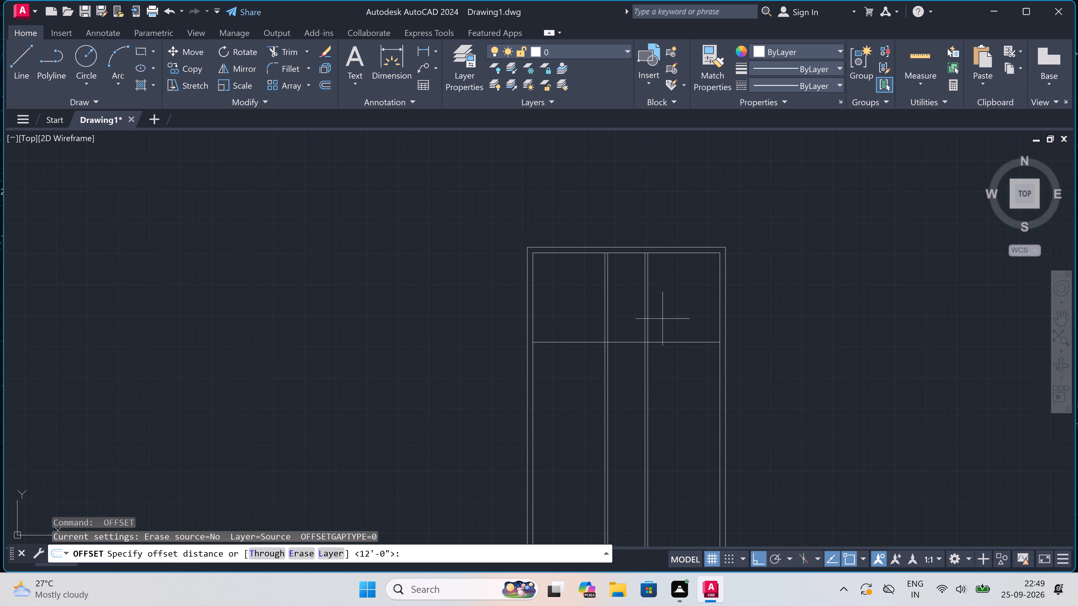
scroll(663, 356, "up", 1)
scroll(655, 331, "up", 2)
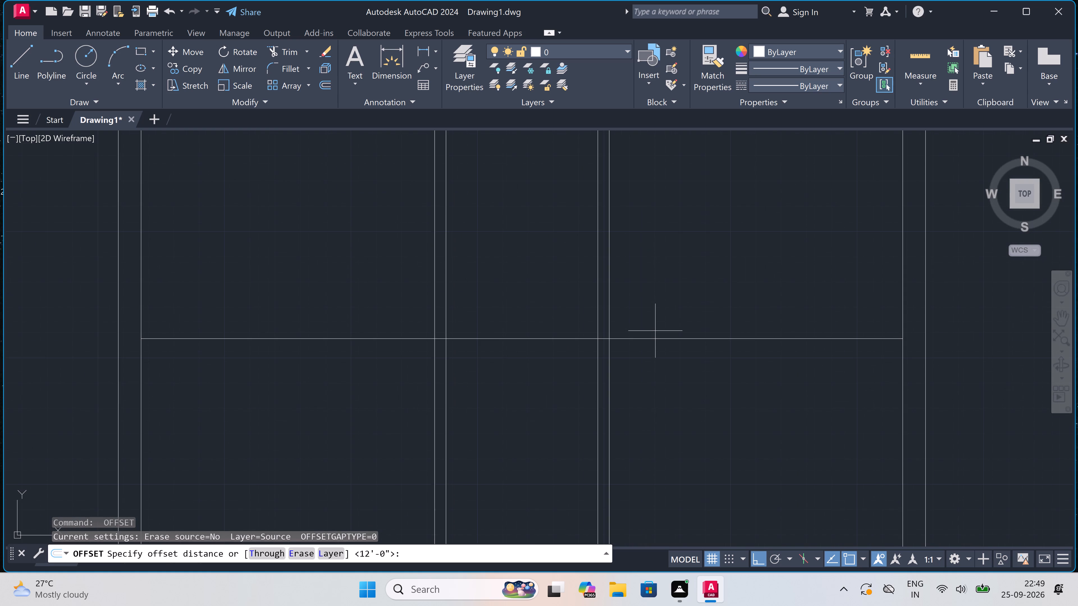
left_click(654, 339)
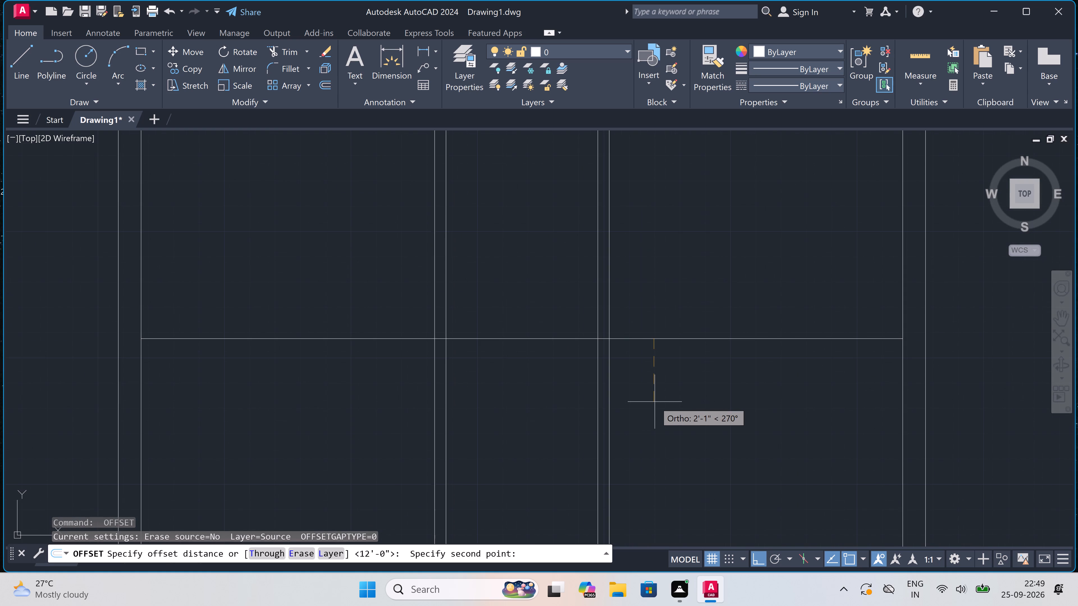
type("4.5")
type("\"")
key("space")
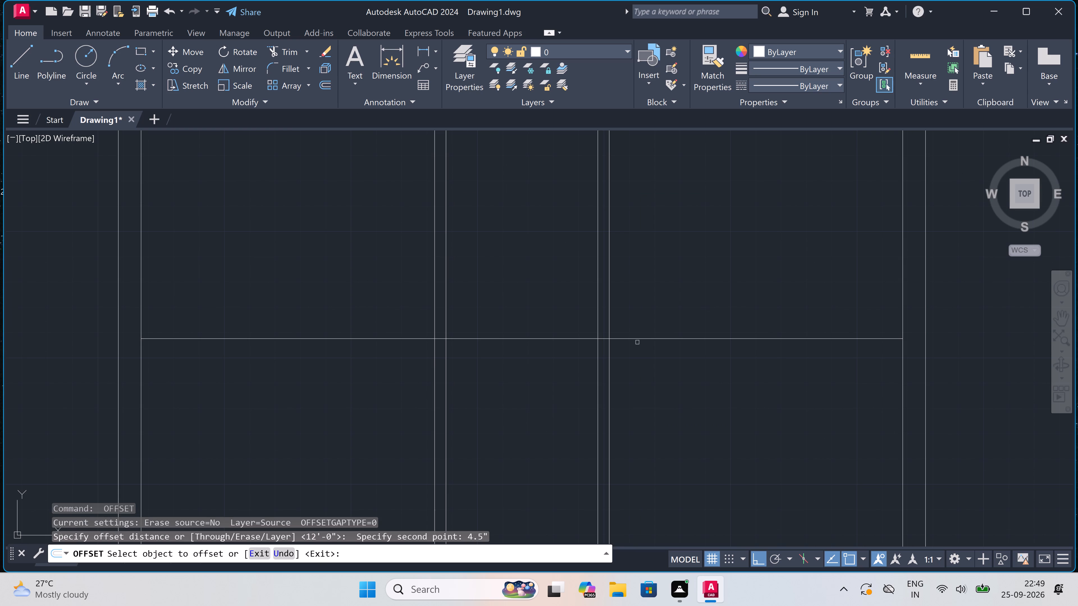
left_click(638, 339)
left_click(637, 358)
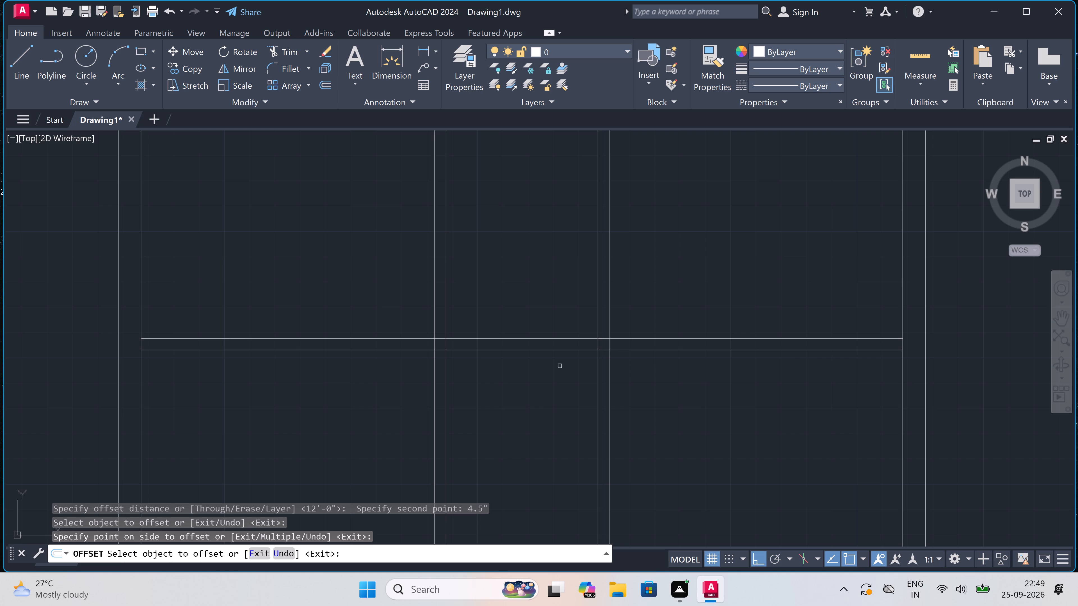
scroll(559, 365, "down", 3)
left_click_drag(594, 391, 588, 391)
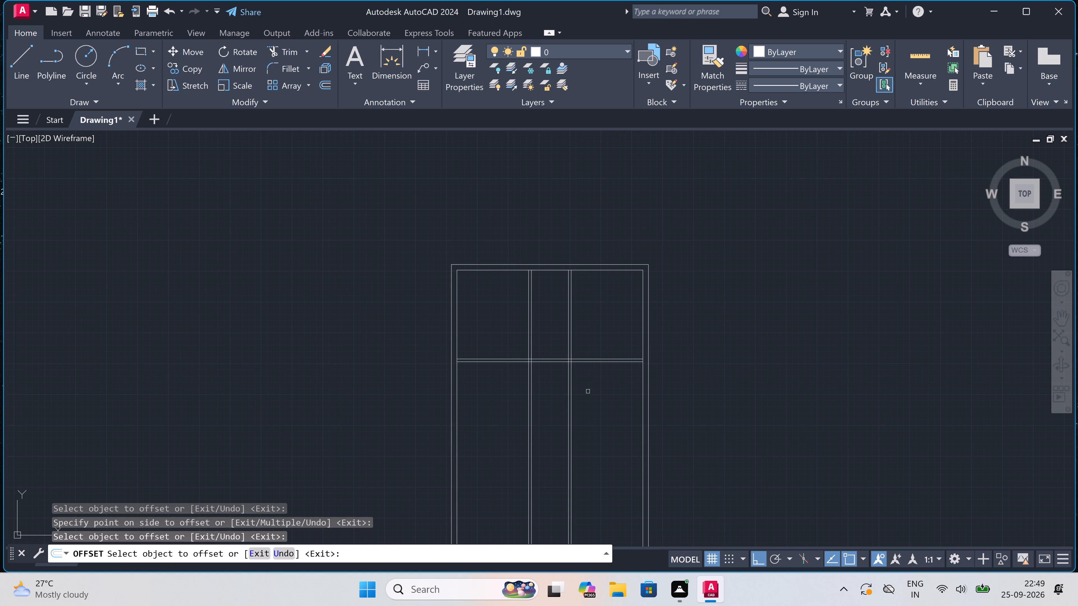
double_click(485, 398)
left_click(594, 397)
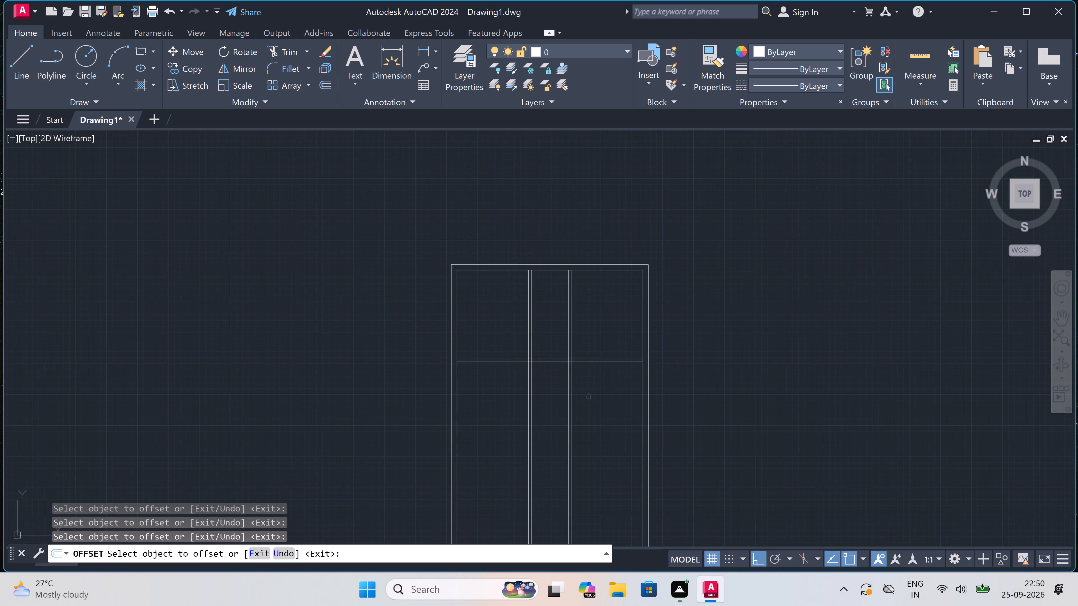
scroll(529, 403, "up", 2)
key("Escape")
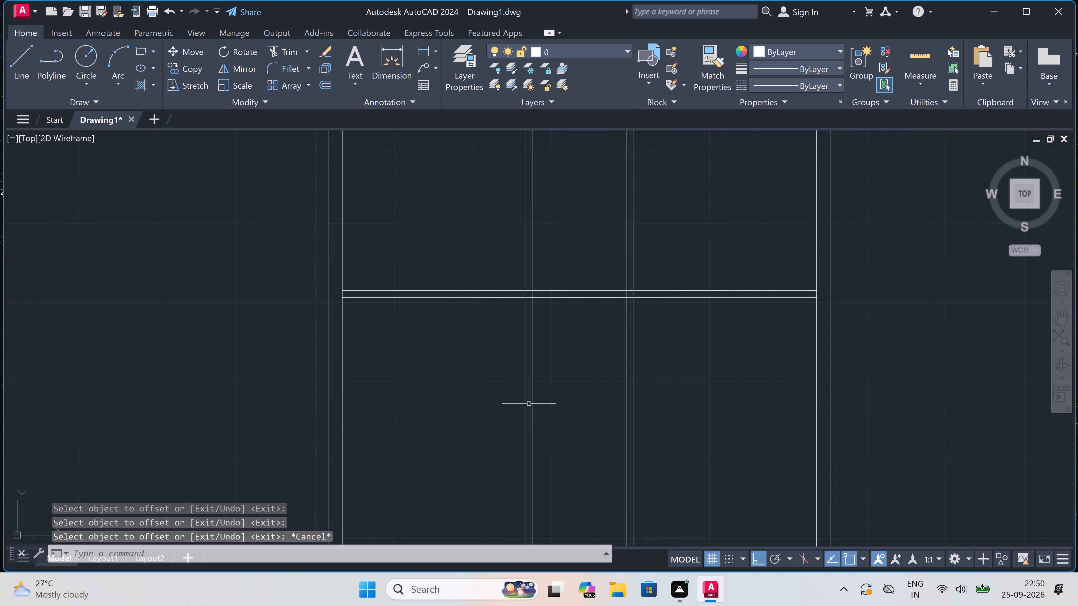
Trim the four vertical partition lines below the new horizontal partition wall.
type("TR")
key("space")
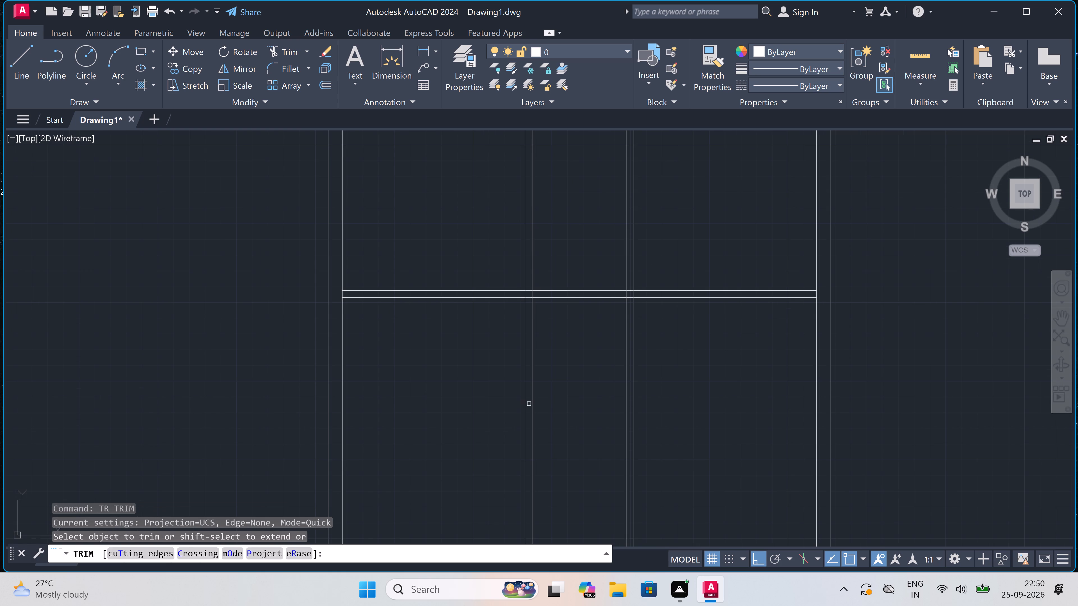
left_click(499, 358)
left_click(698, 350)
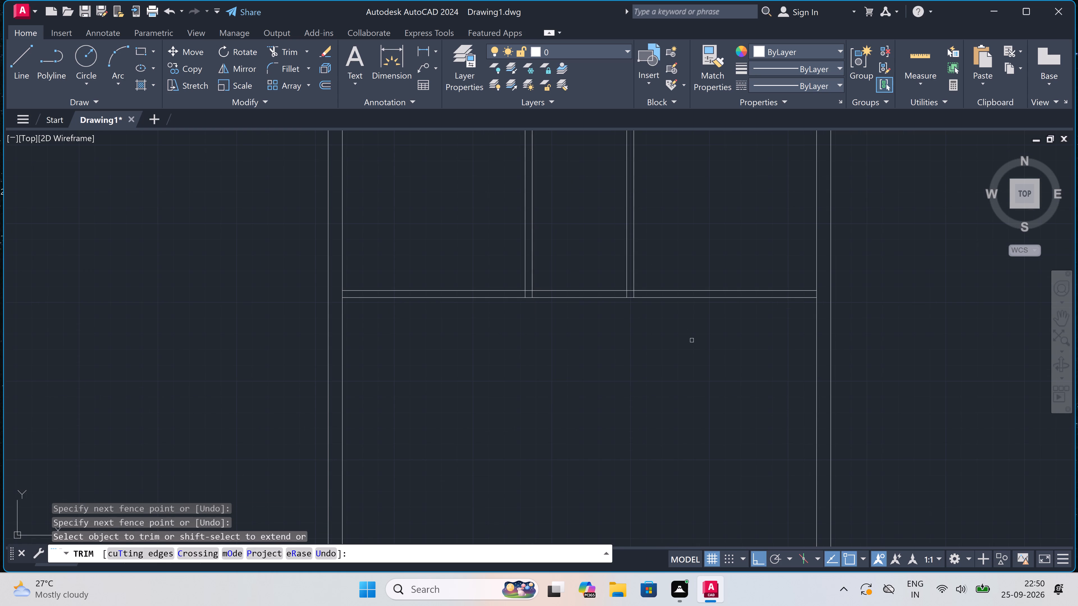
Clean up both partition junctions by trimming the vertical stubs inside the horizontal wall and its upper line between each partition's lines.
scroll(648, 301, "up", 2)
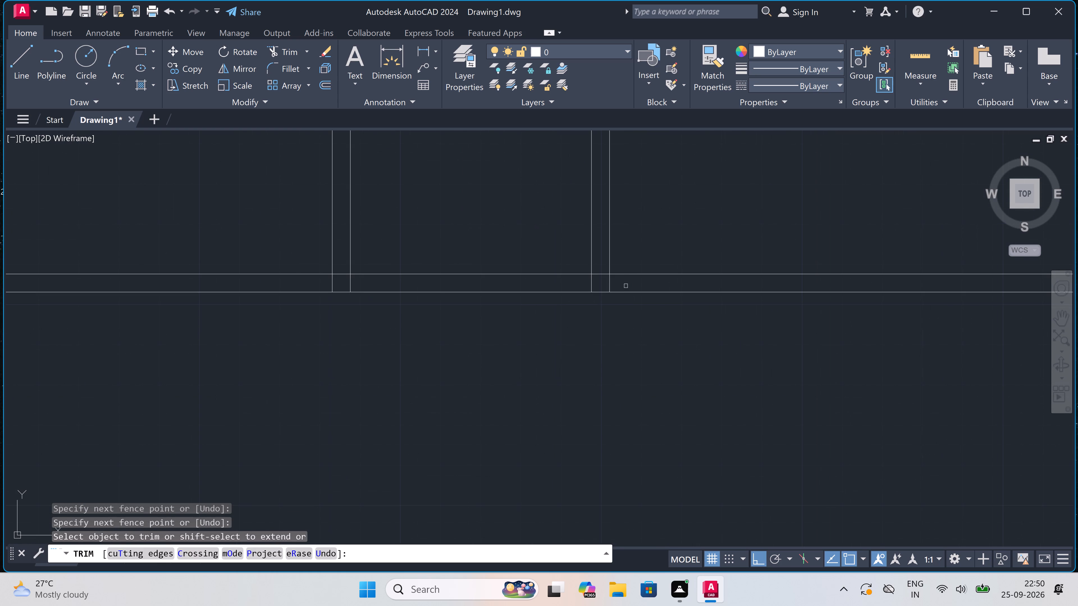
left_click(624, 283)
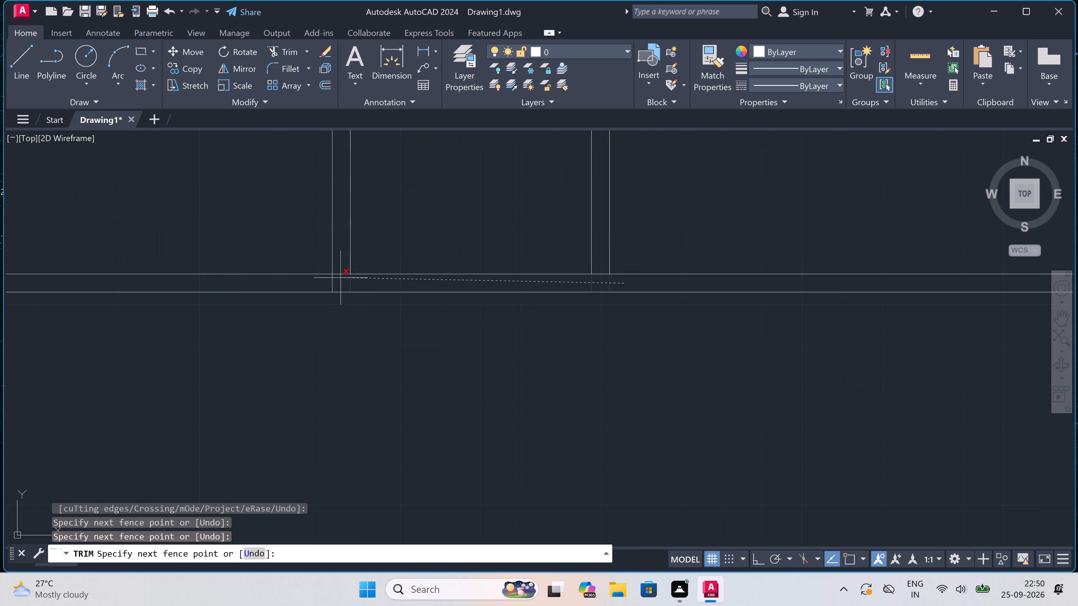
double_click(320, 283)
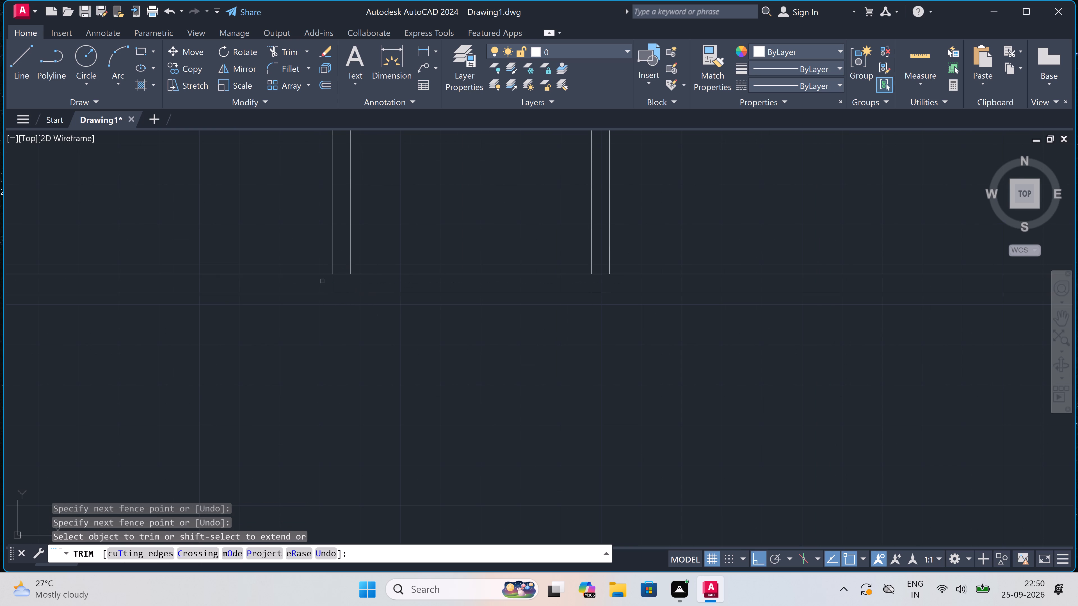
left_click(337, 274)
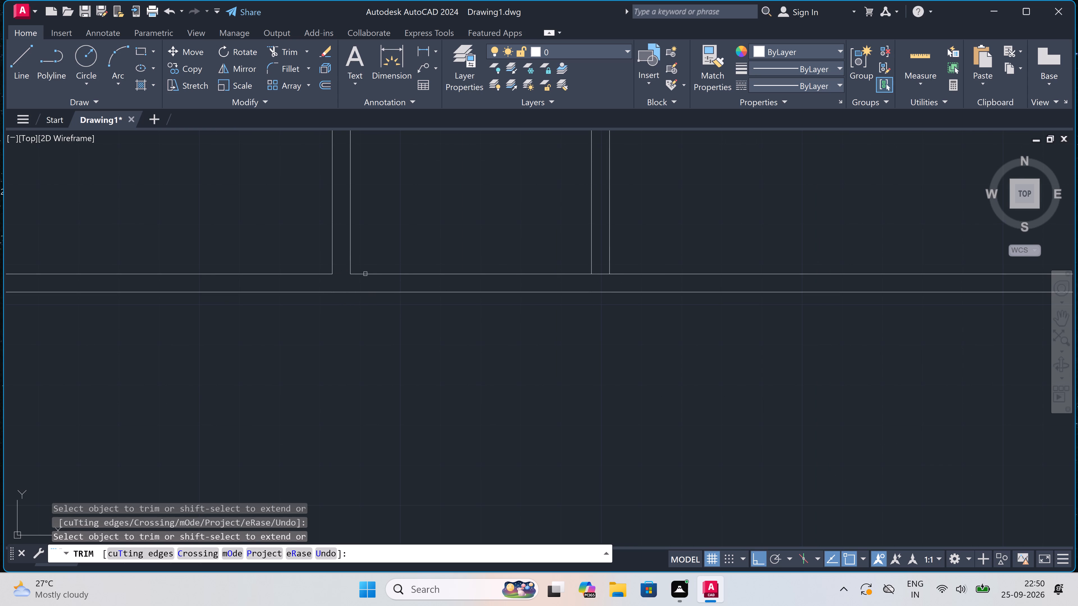
left_click(600, 277)
double_click(598, 263)
scroll(598, 265, "down", 7)
scroll(590, 250, "up", 3)
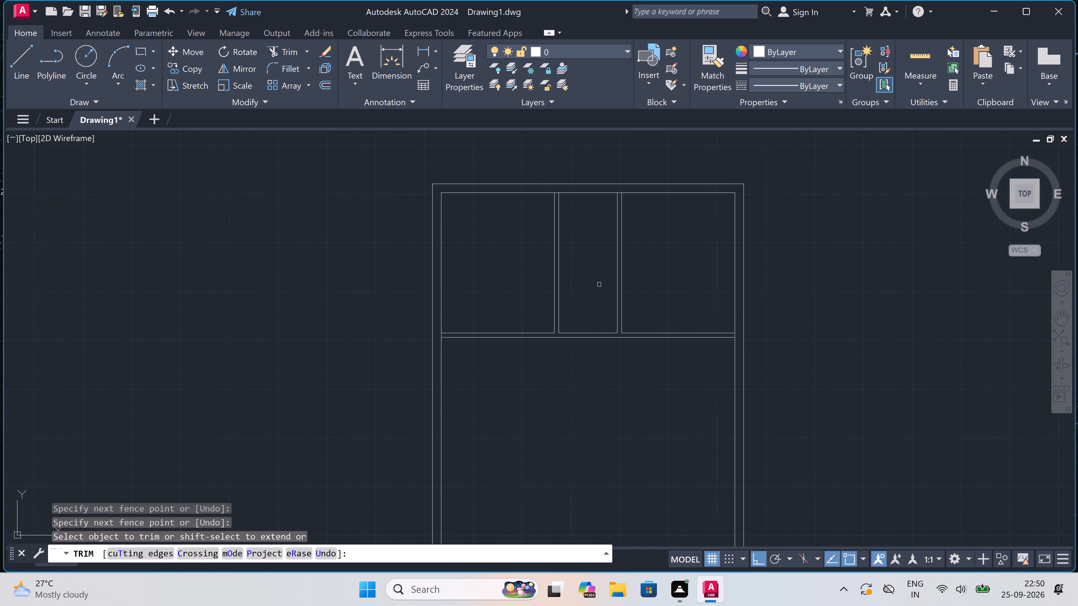
scroll(607, 313, "up", 3)
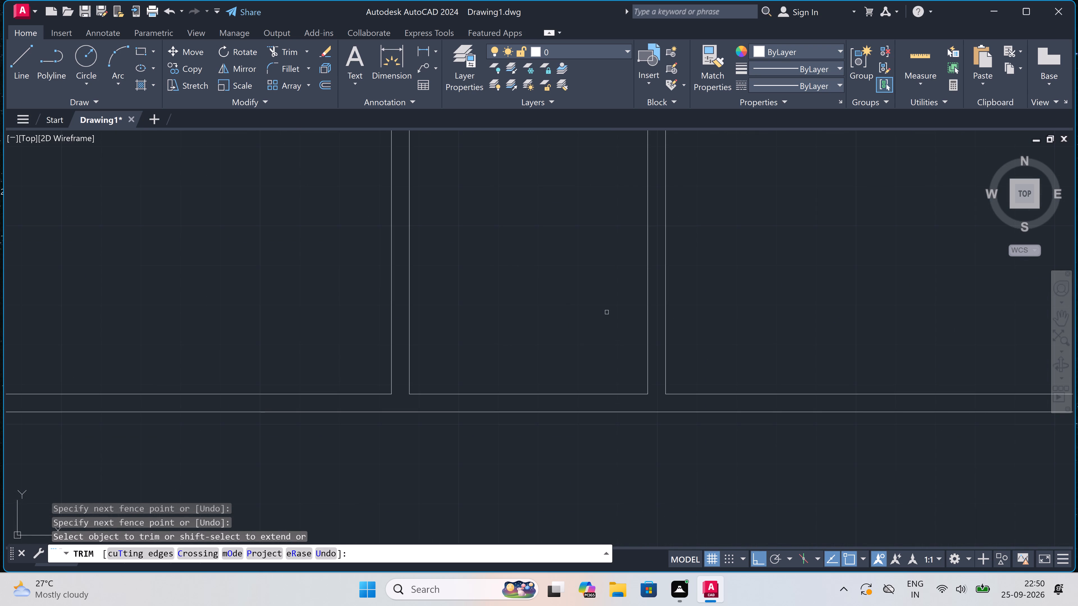
key("Escape")
Draw the middle room's left door jamb across its bottom wall, continuing from its midpoint 2" right and 2' up for the door leaf.
type("L")
key("space")
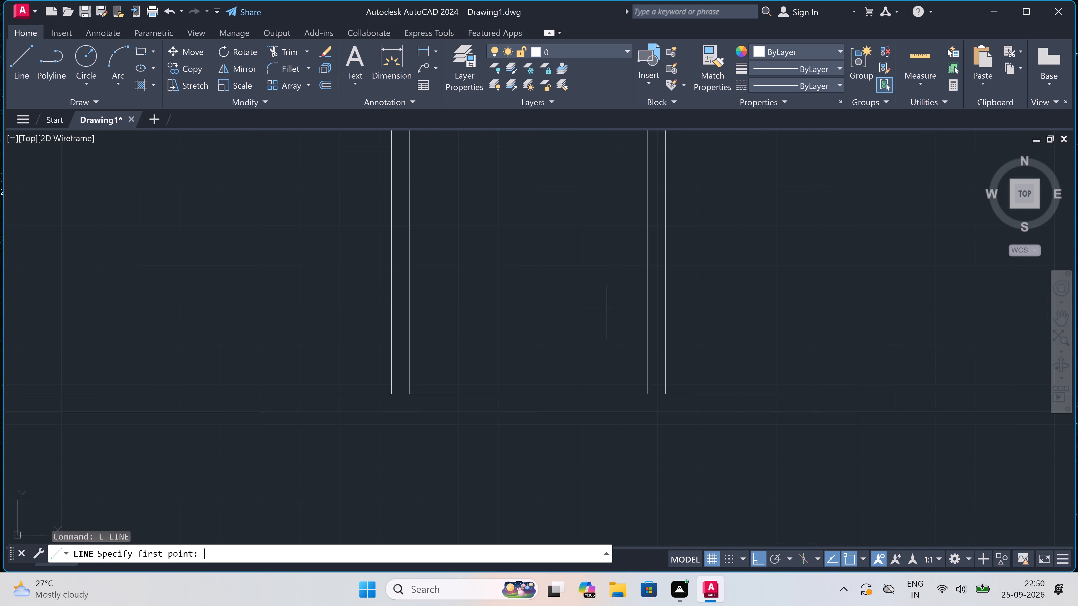
scroll(606, 321, "up", 1)
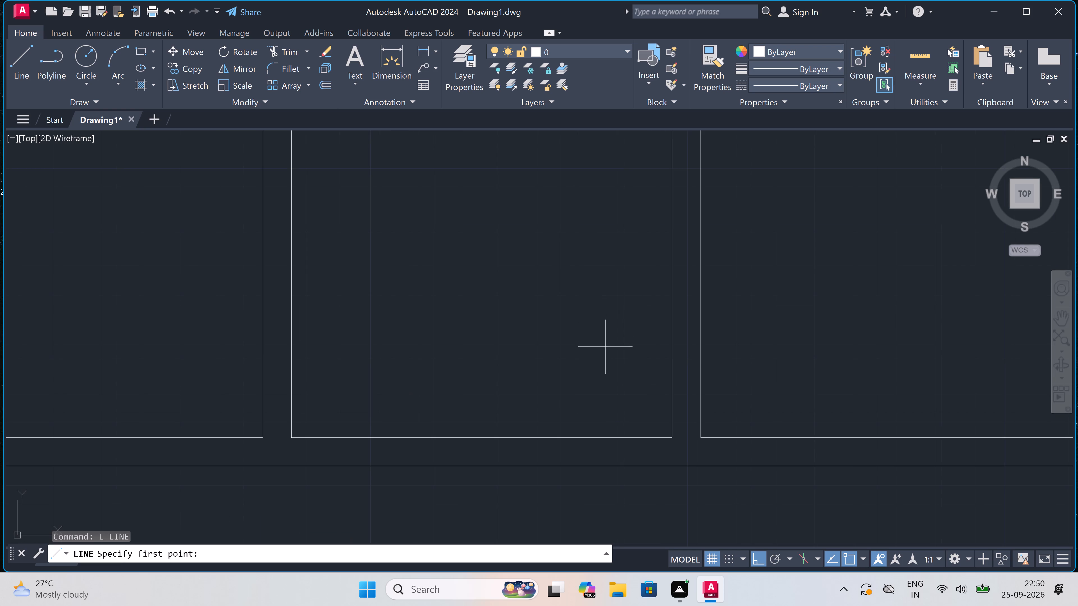
left_click(322, 437)
left_click(319, 466)
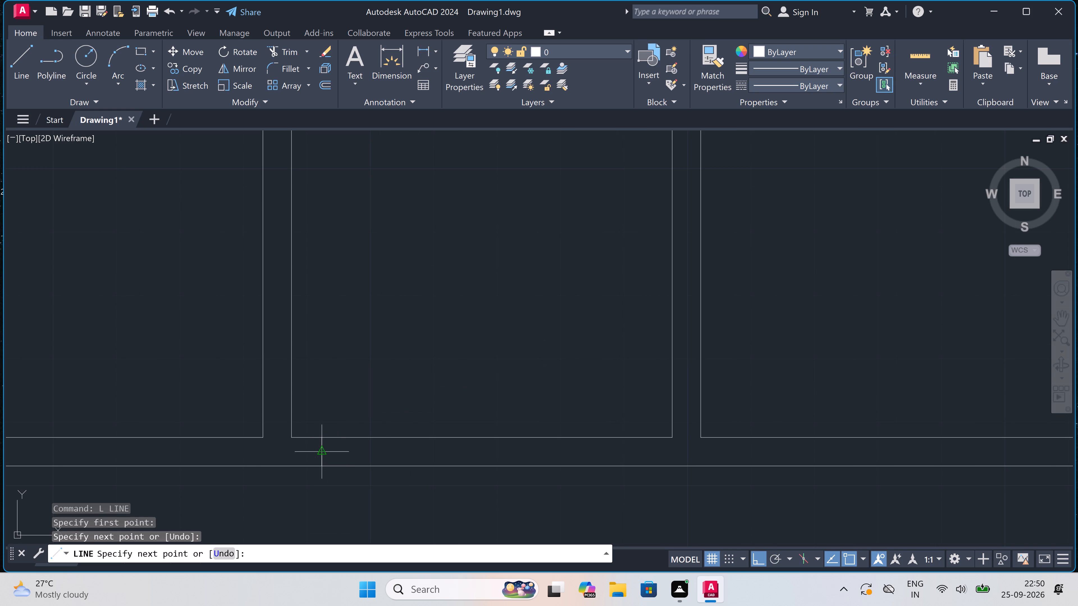
left_click(319, 450)
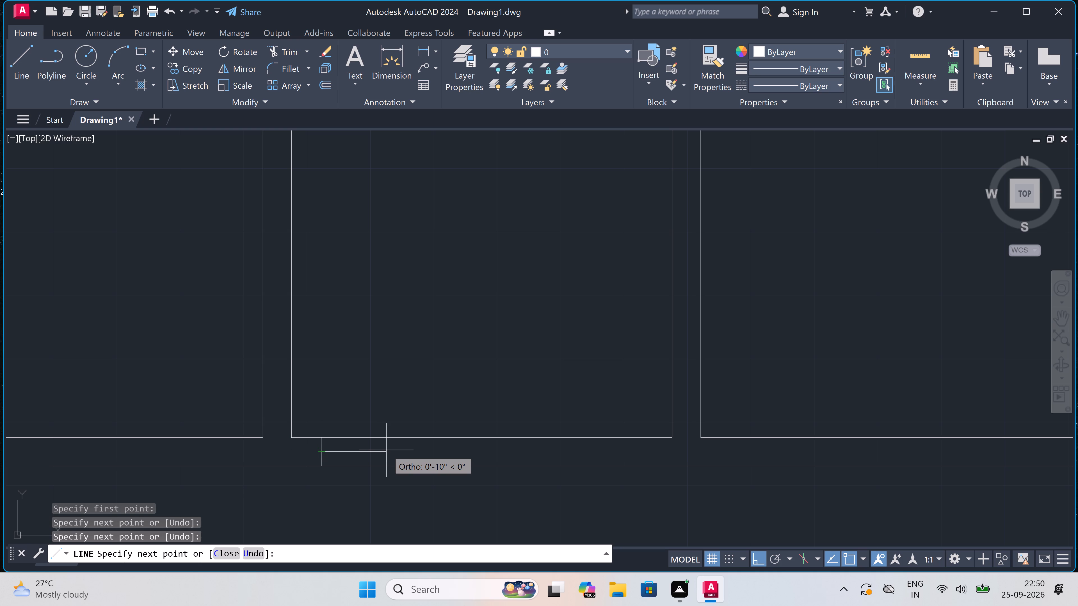
key("2")
type("\"")
key("space")
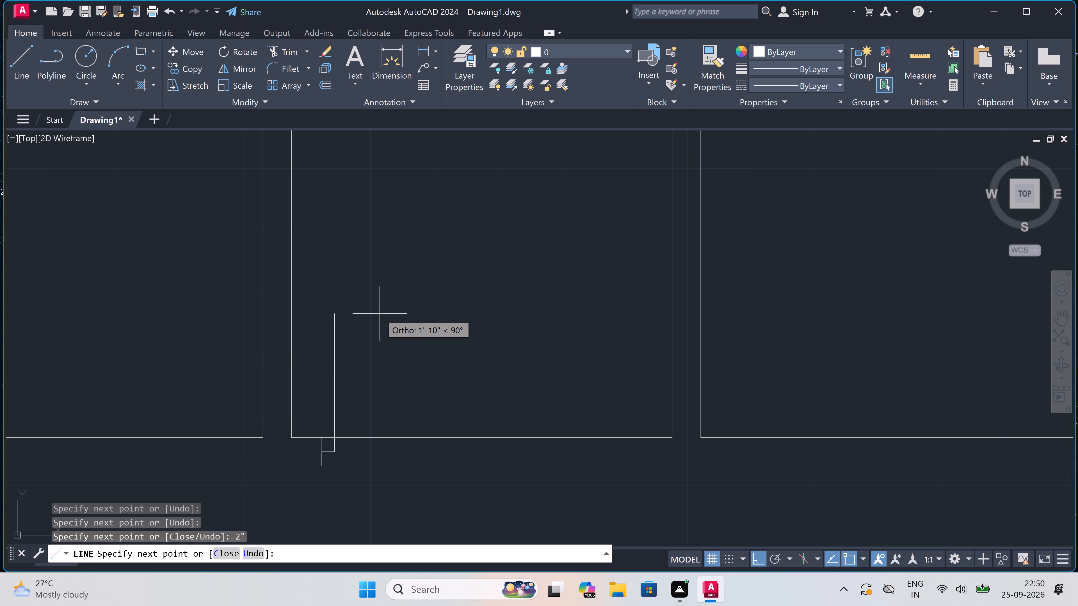
type("2'")
key("space")
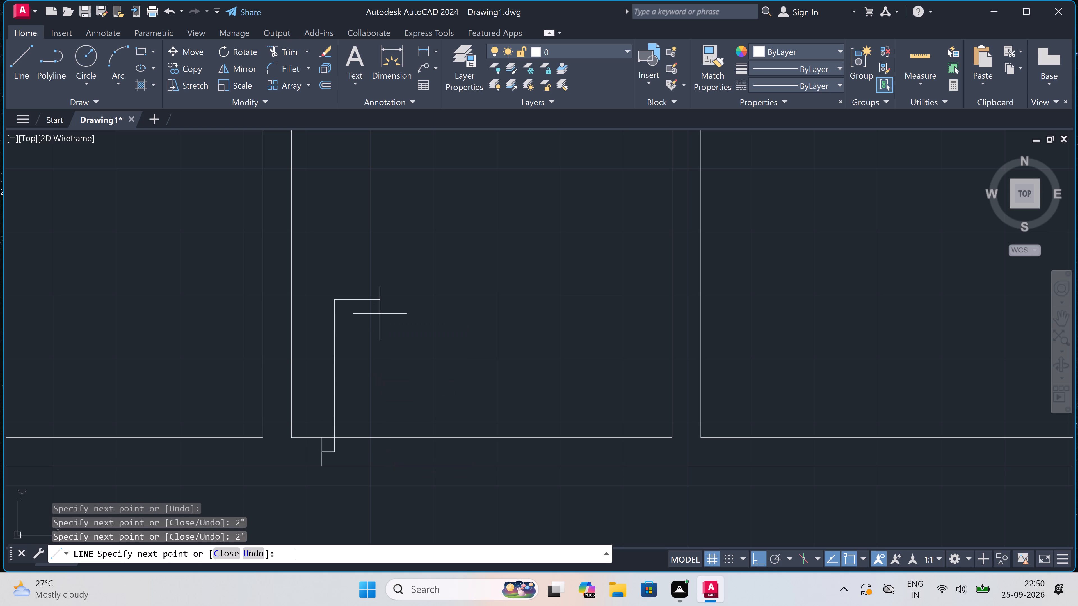
key("Escape")
Draw the opposite door jamb across the middle room's bottom wall, with a 2" stub from its midpoint toward the door leaf.
key("space")
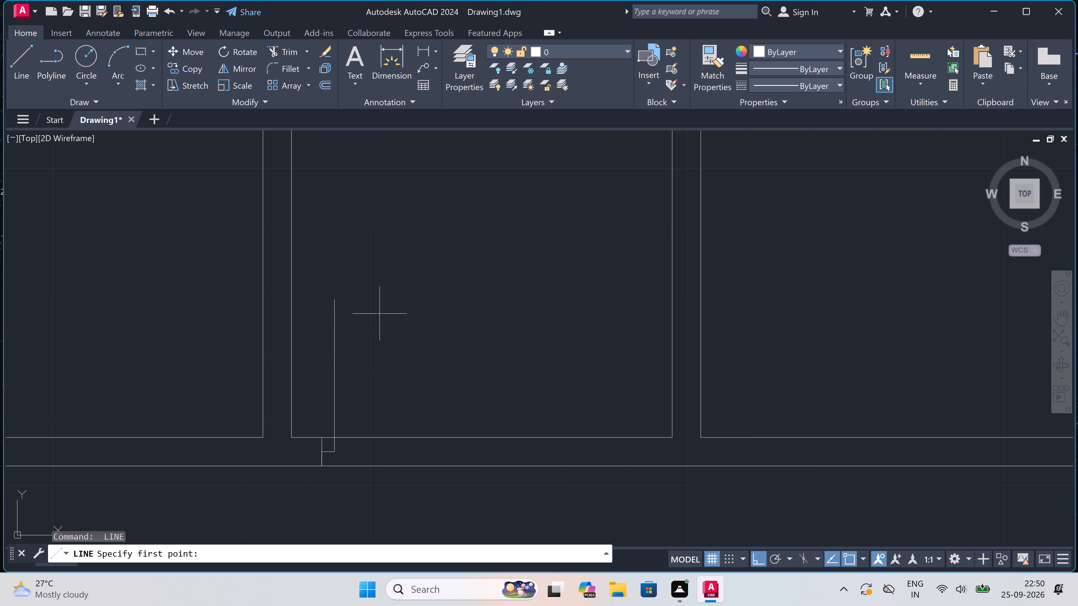
left_click(456, 432)
left_click(457, 467)
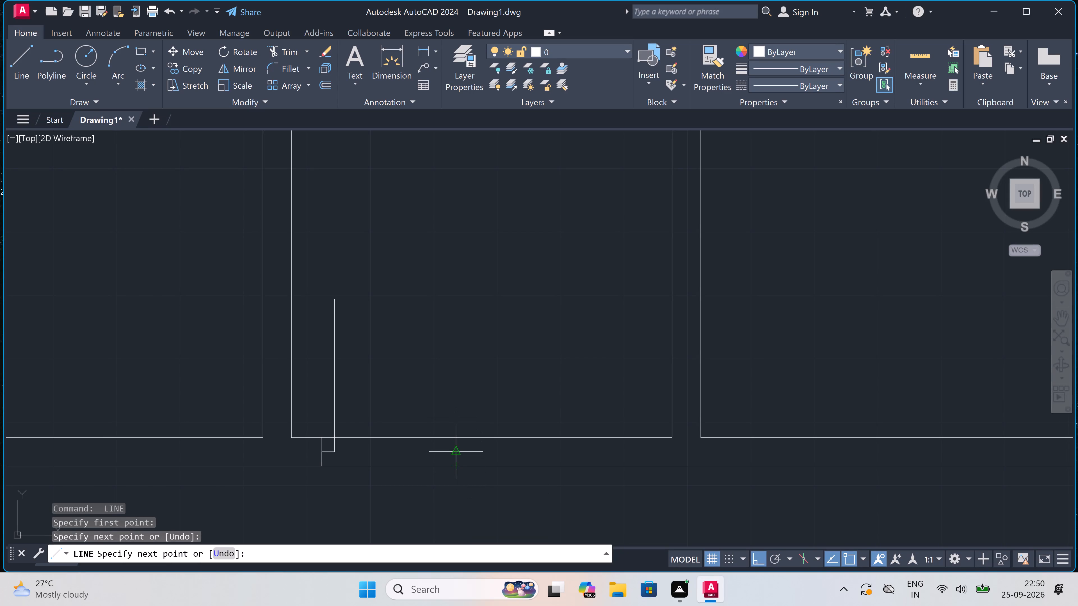
left_click(456, 452)
key("2")
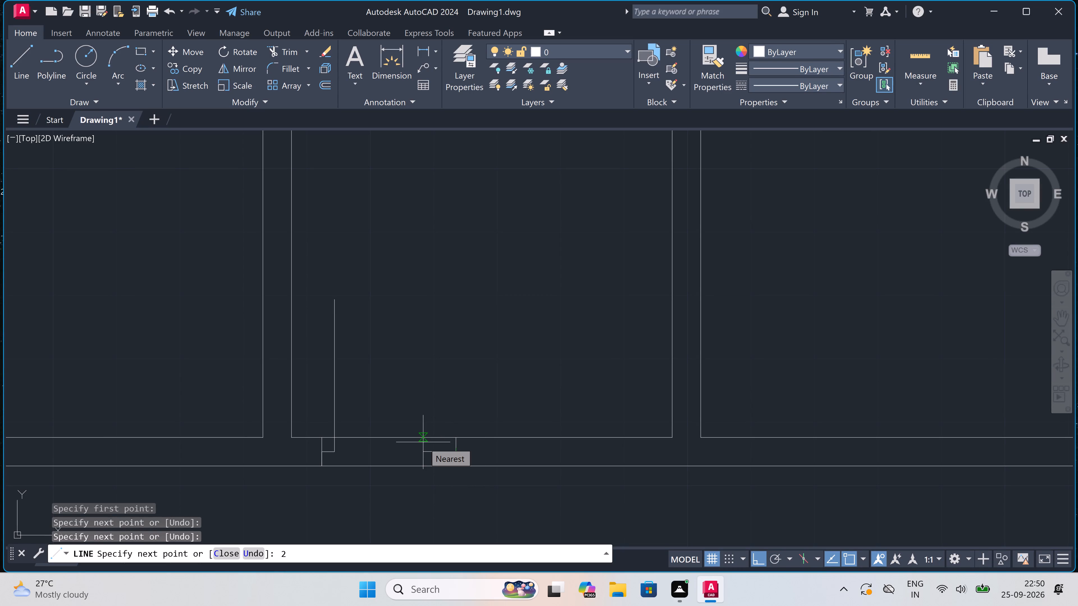
type("\"")
key("space")
key("Escape")
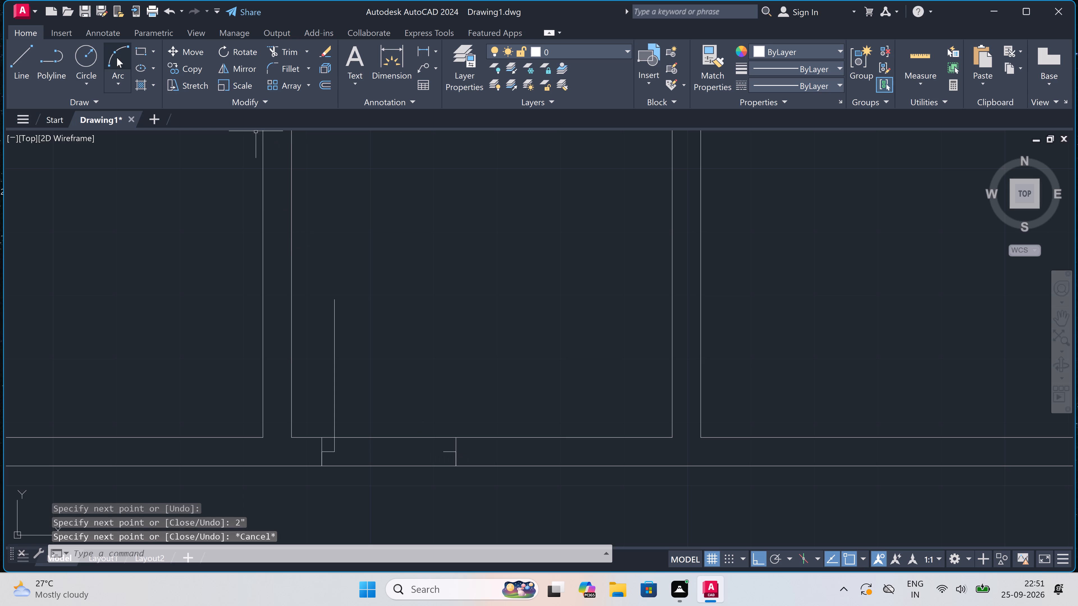
Draw the door swing arc from the tip of the middle room's door leaf to the end of the opposite jamb's stub.
left_click(120, 77)
left_click(175, 254)
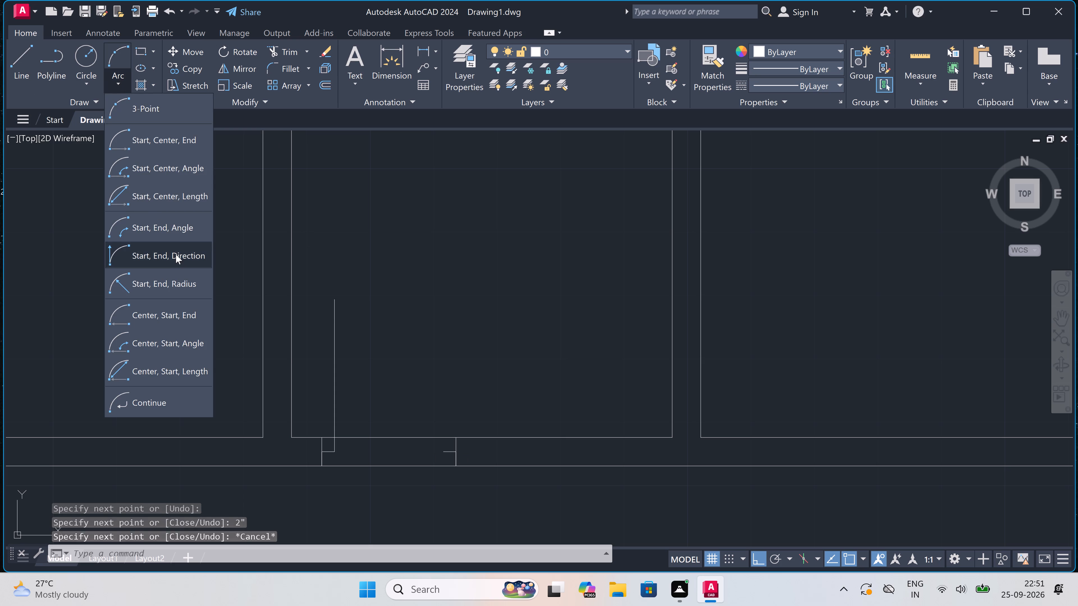
left_click(333, 296)
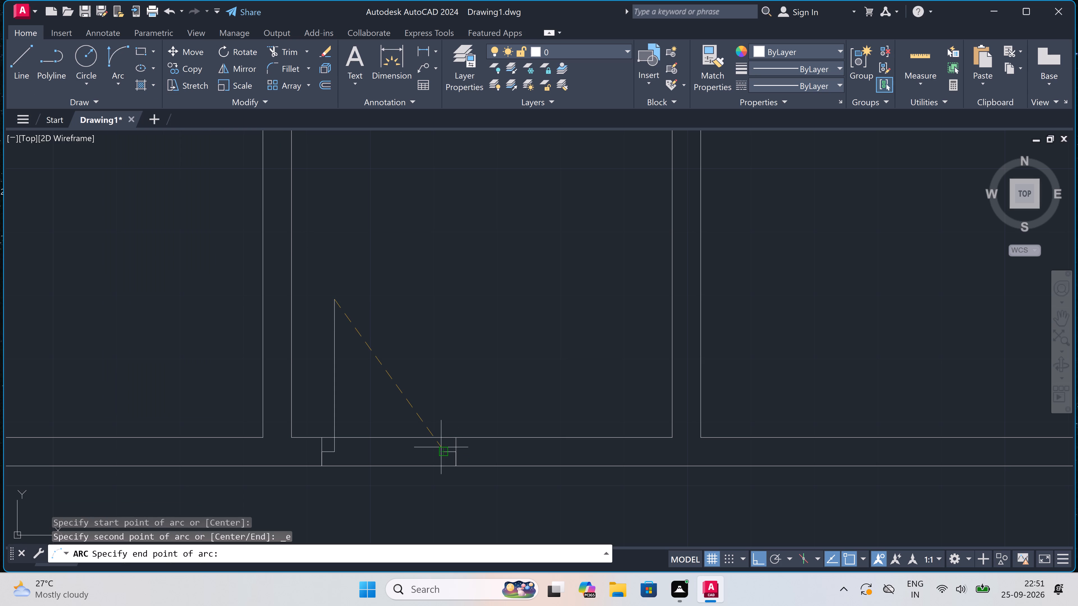
left_click_drag(442, 448, 444, 445)
left_click(478, 352)
Trim both lines of the middle room's bottom wall between the two door jambs to open the doorway.
scroll(477, 352, "down", 3)
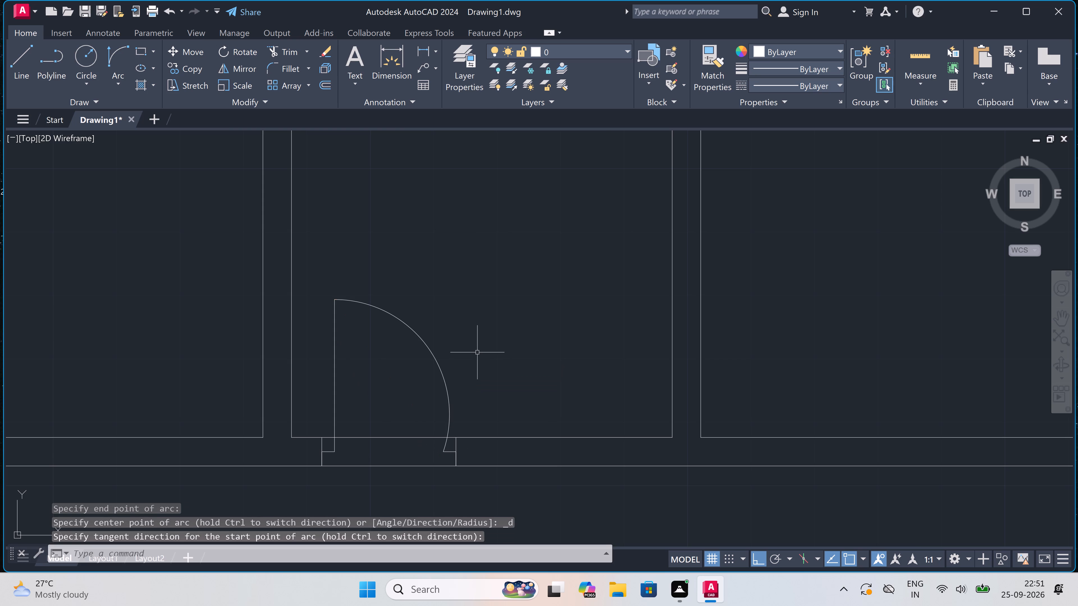
scroll(477, 352, "up", 2)
type("TR")
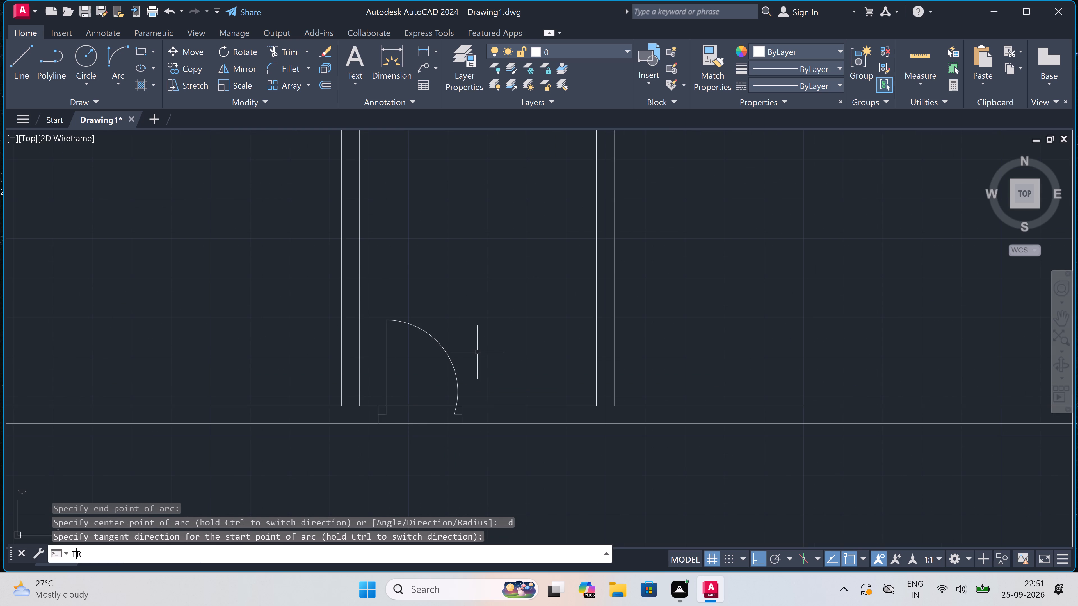
key("space")
left_click(406, 395)
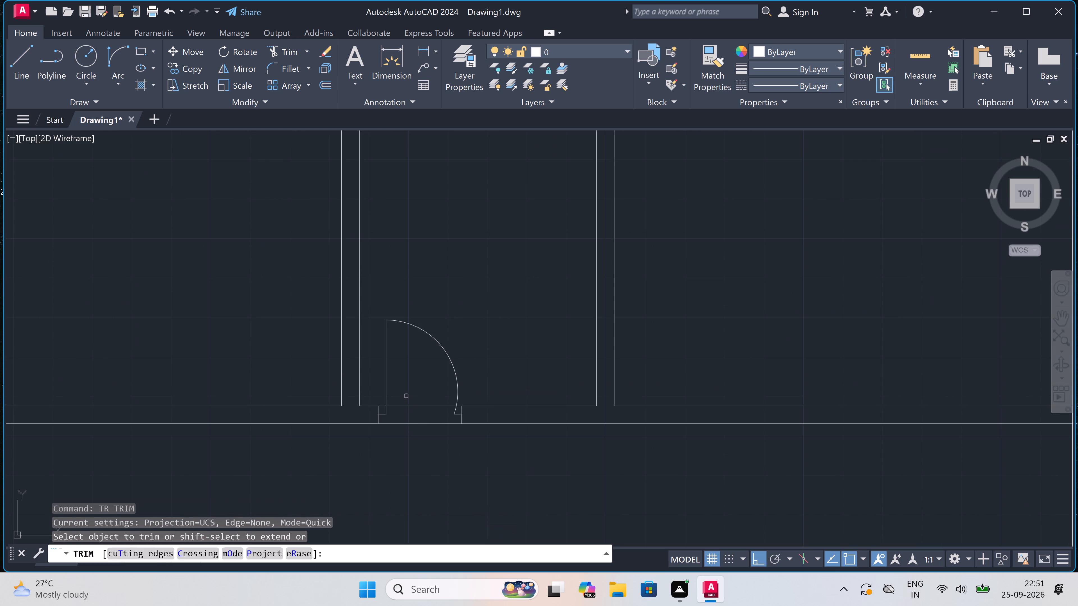
left_click(409, 458)
scroll(409, 458, "down", 4)
scroll(406, 391, "up", 3)
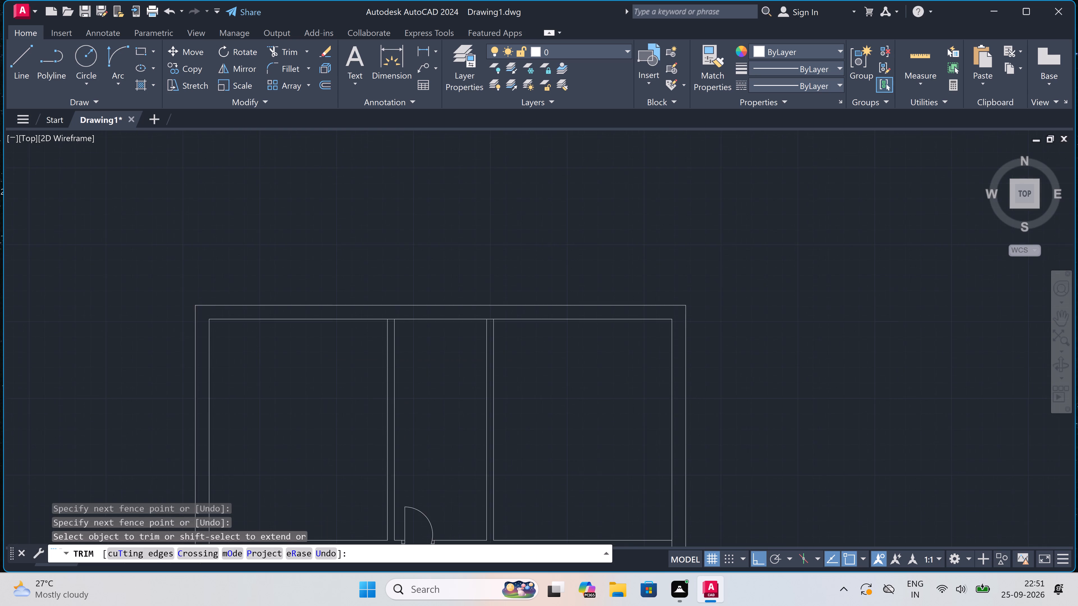
key("Escape")
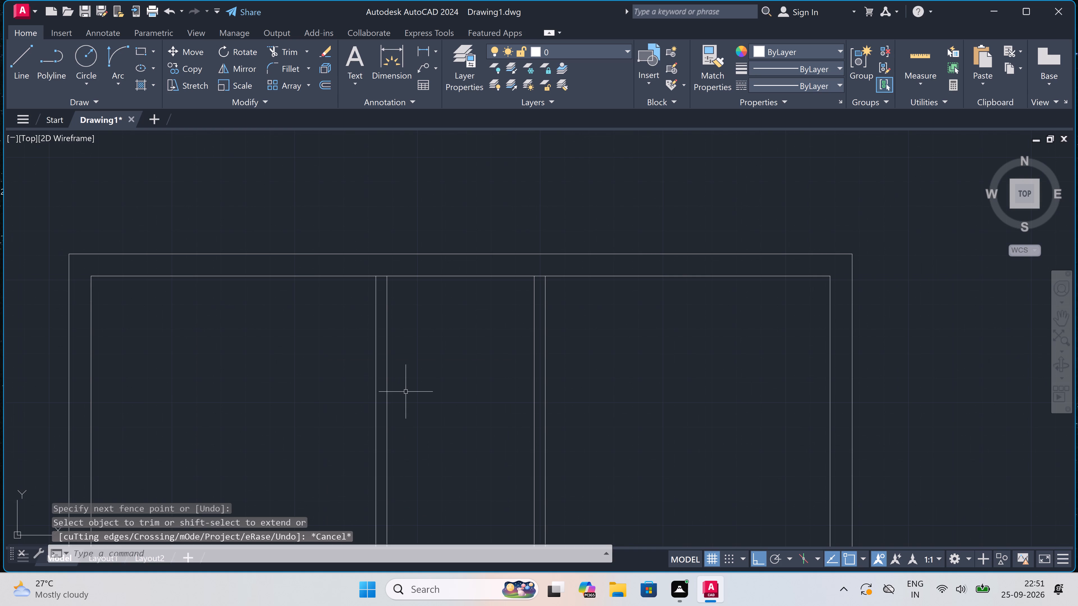
Draw a line 5'10" down from the middle room's top-right corner and continue it horizontally across to the left partition.
key("o")
key("Escape")
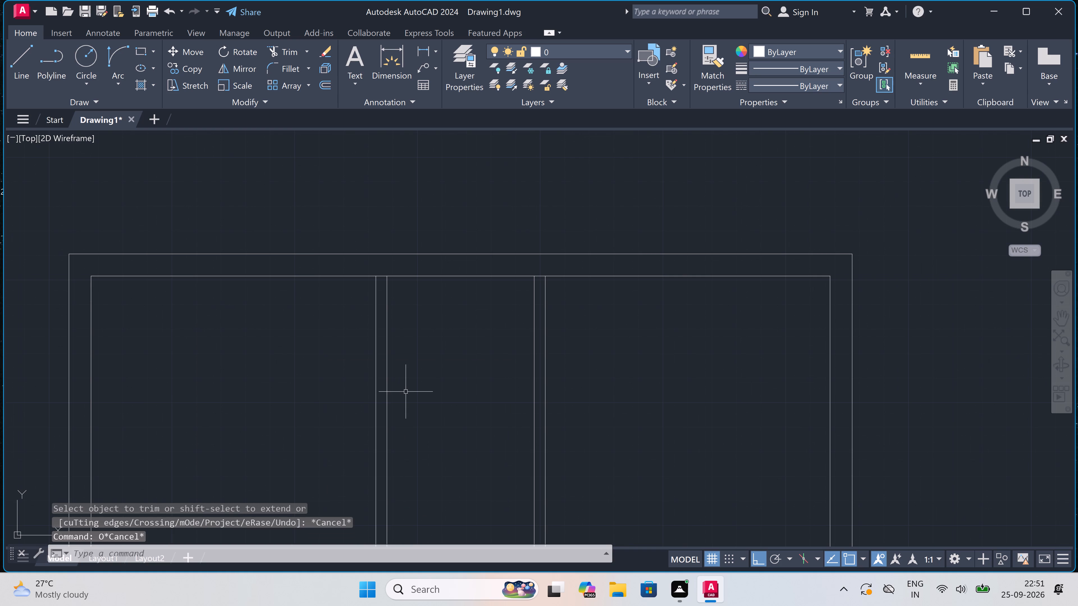
type("L")
key("space")
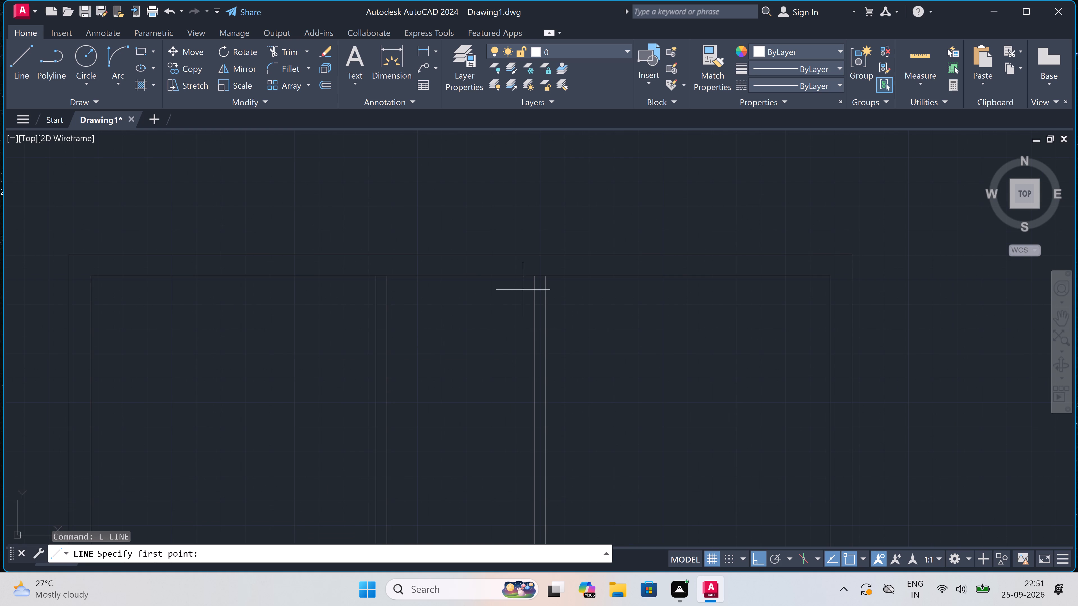
left_click(535, 275)
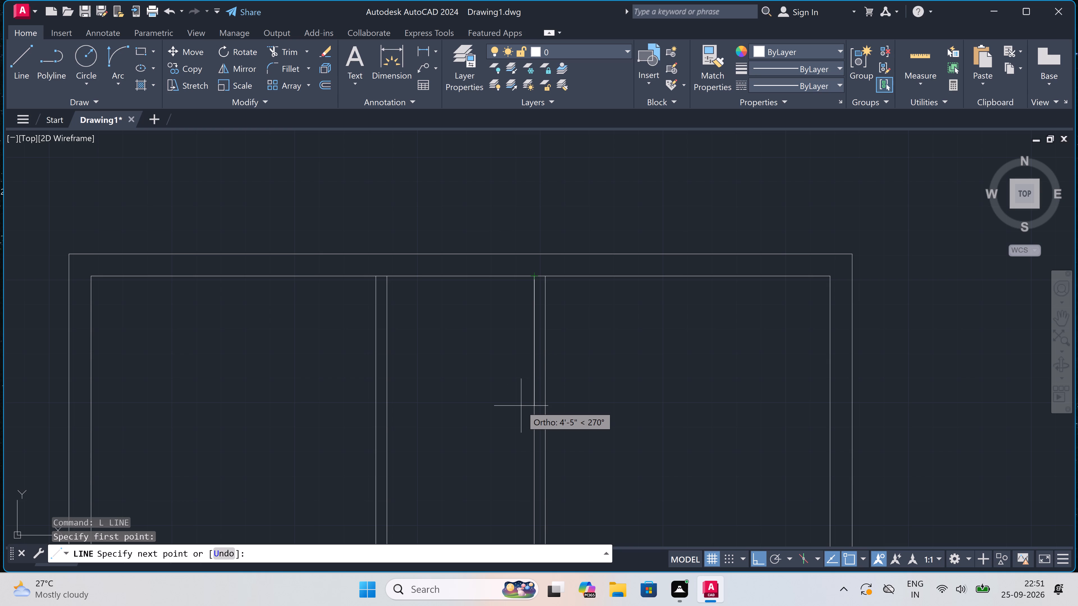
type("5'10'")
key("space")
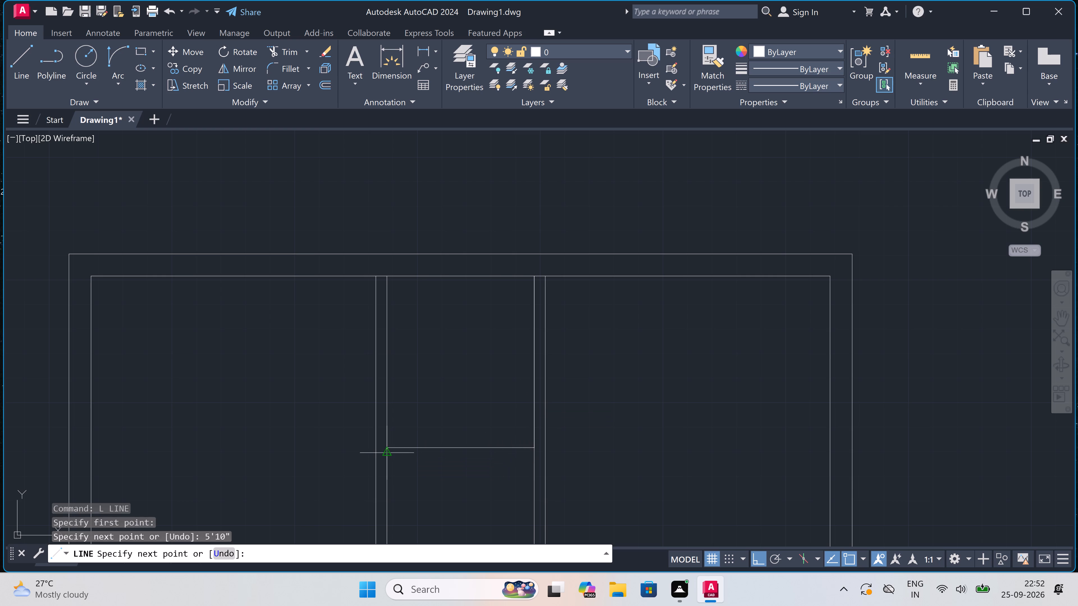
scroll(383, 452, "up", 4)
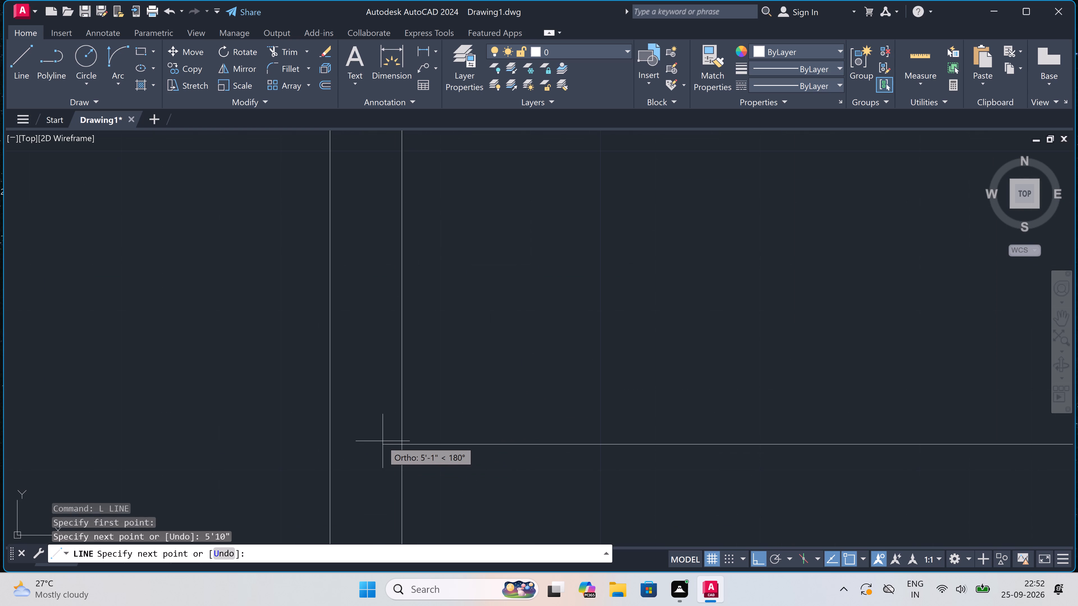
left_click(404, 445)
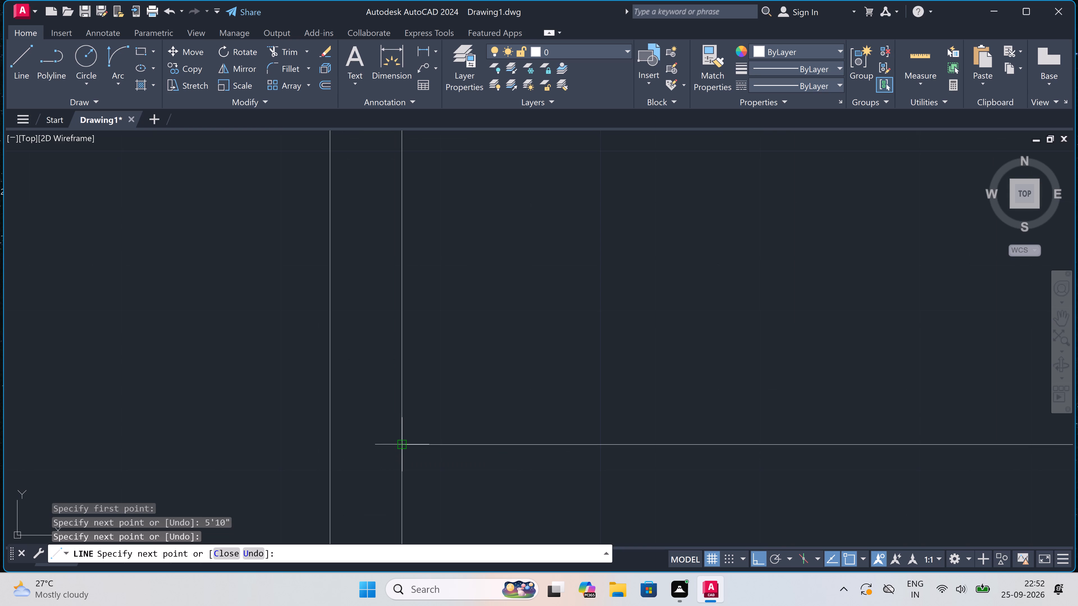
Complete the middle room's cross partition by continuing the line 4.5" down and back across to the right partition.
scroll(404, 446, "down", 2)
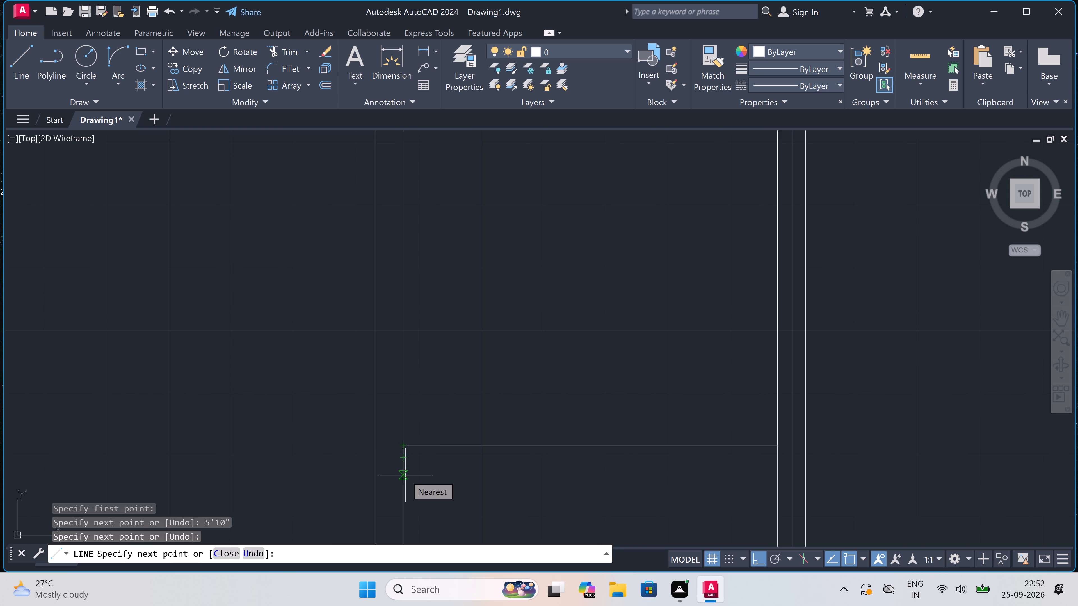
key("9")
key("BackSpace")
key("4")
type(".5")
type("\"")
key("space")
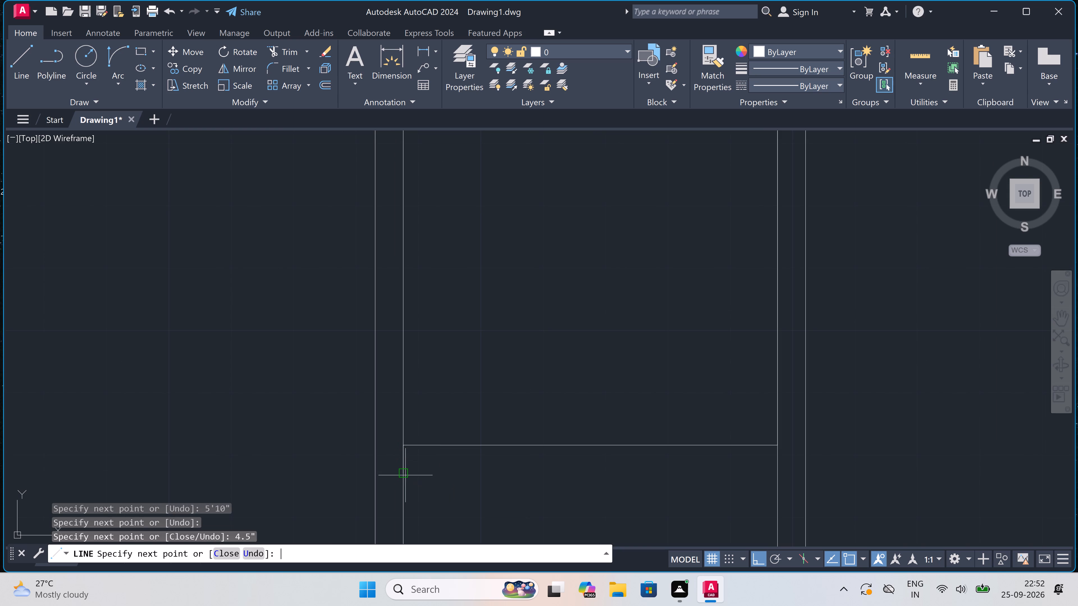
left_click(776, 474)
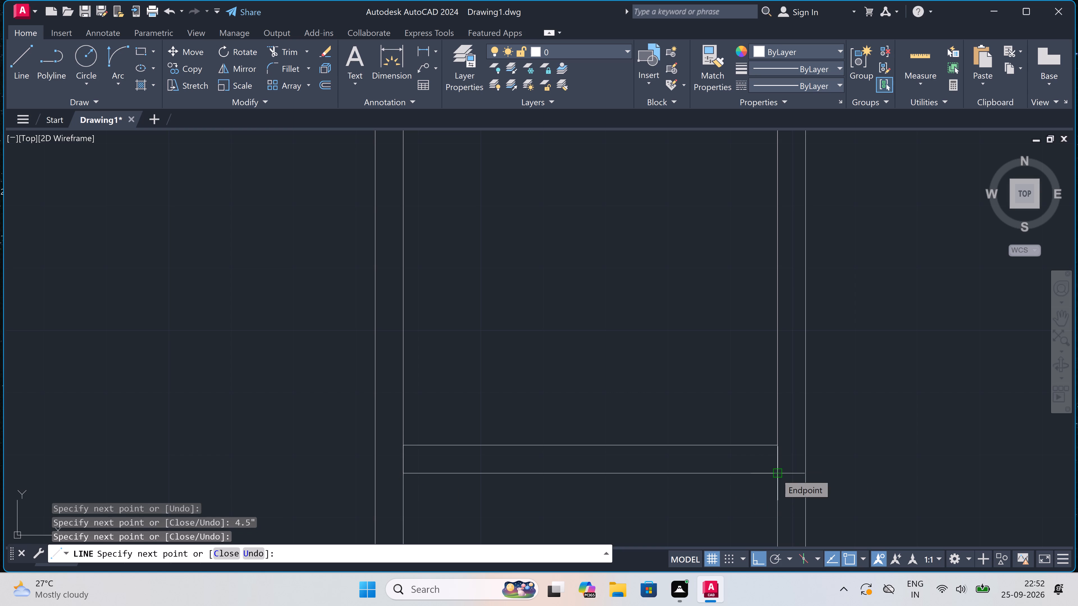
key("Escape")
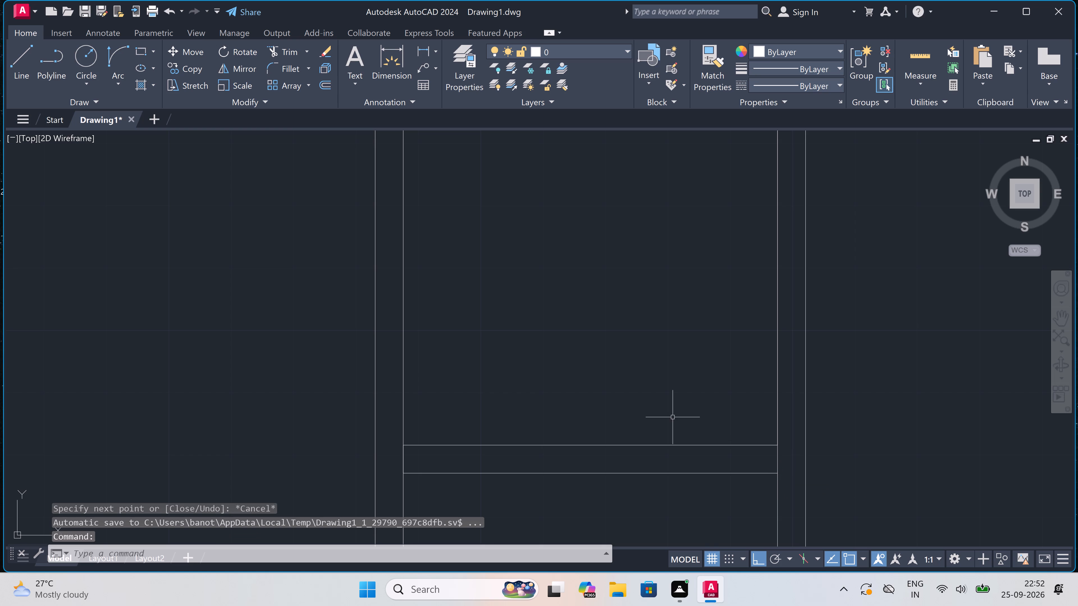
Draw a door jamb across the right partition above the new cross wall, continuing from its midpoint 2" up and 2' left for the leaf.
scroll(661, 411, "down", 3)
scroll(714, 405, "up", 3)
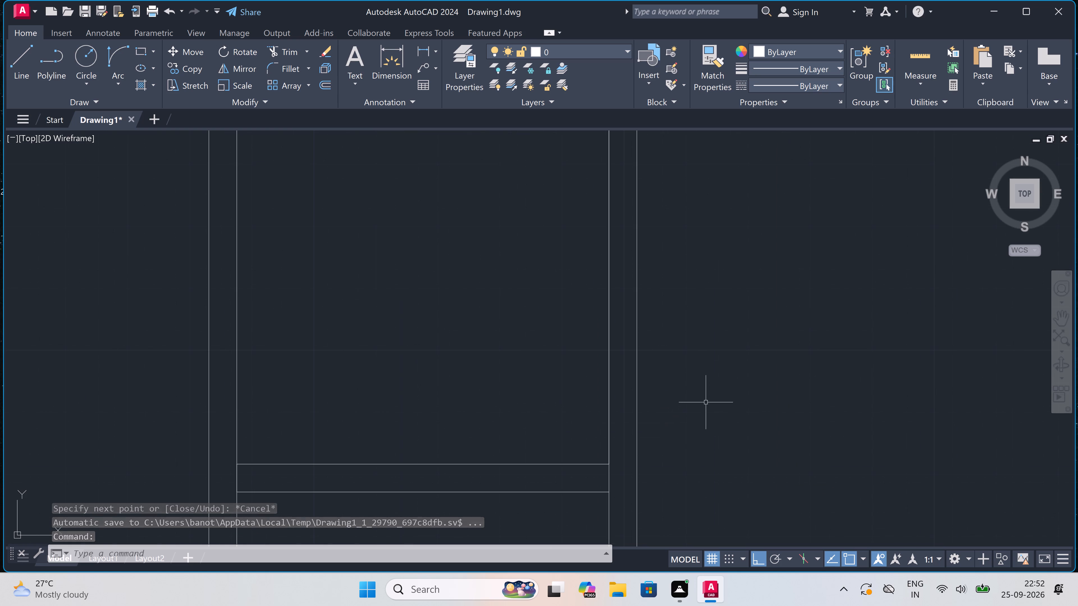
key("space")
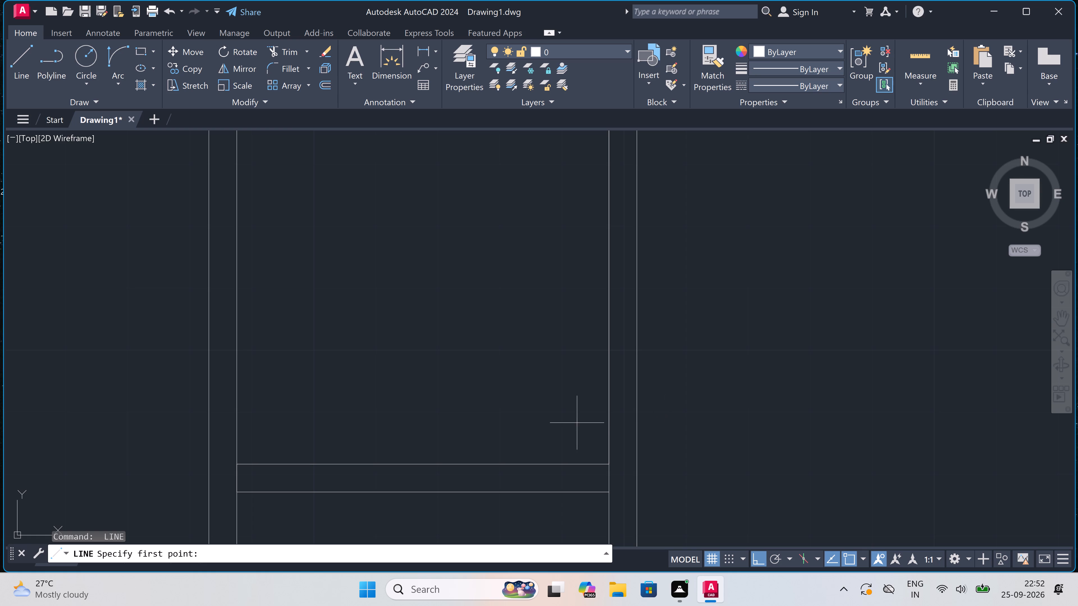
left_click(610, 432)
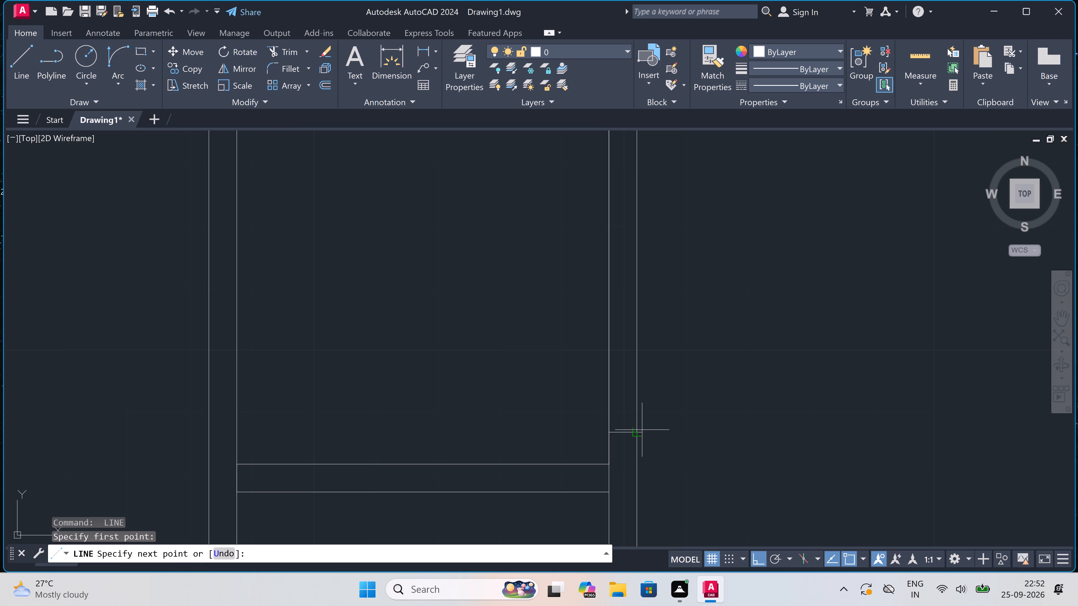
double_click(640, 430)
left_click(620, 430)
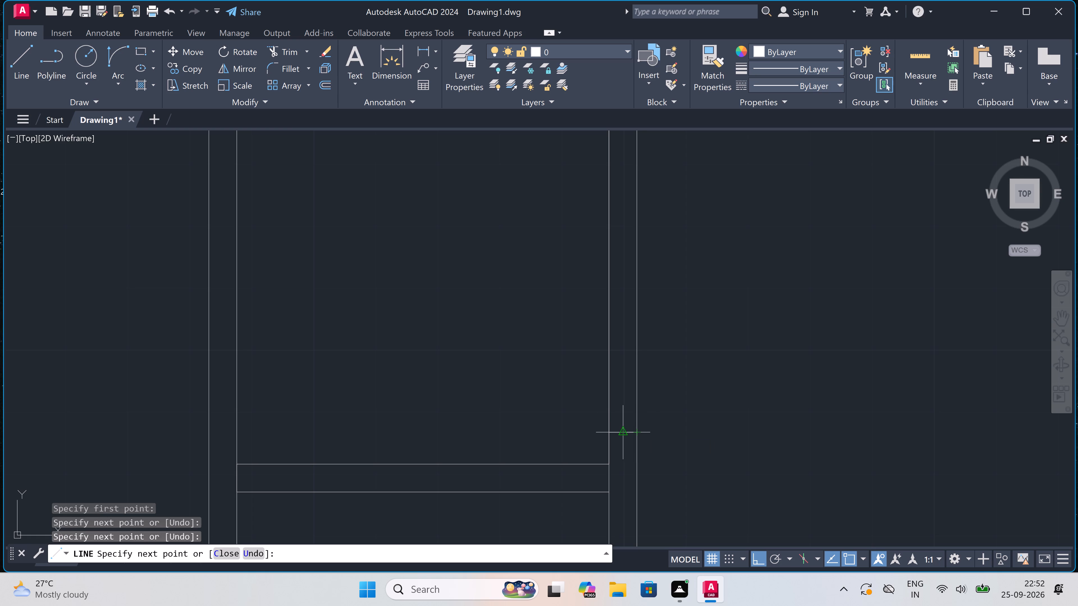
key("2")
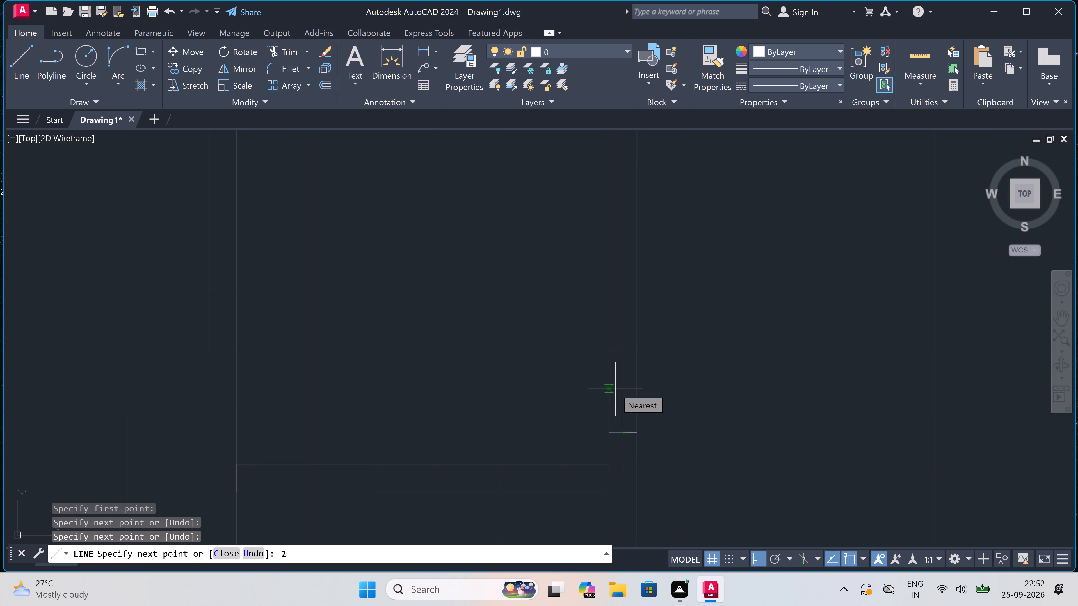
type("\"")
key("space")
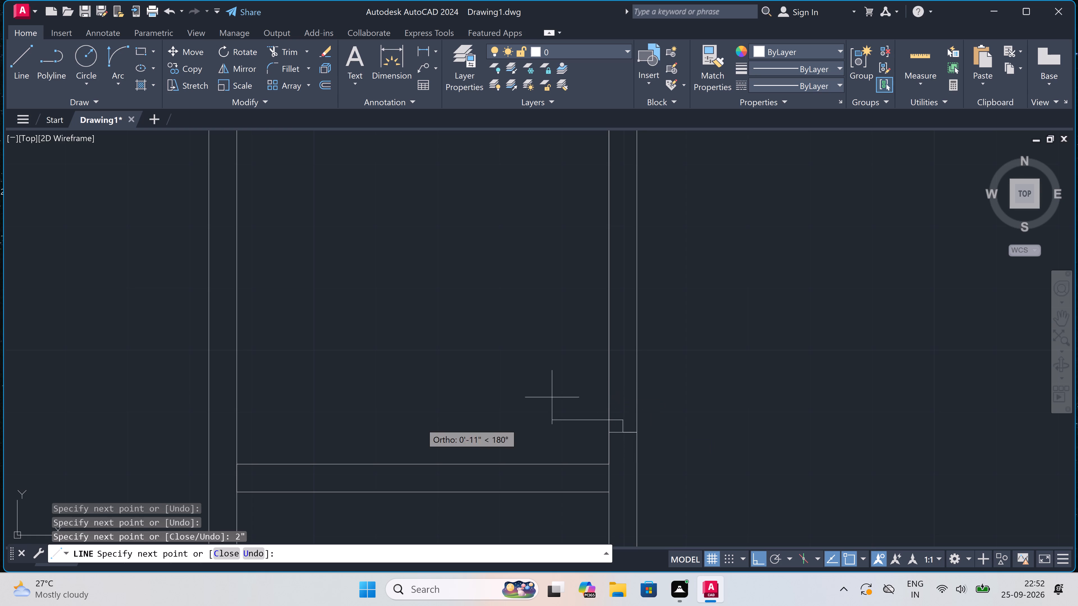
type("2'")
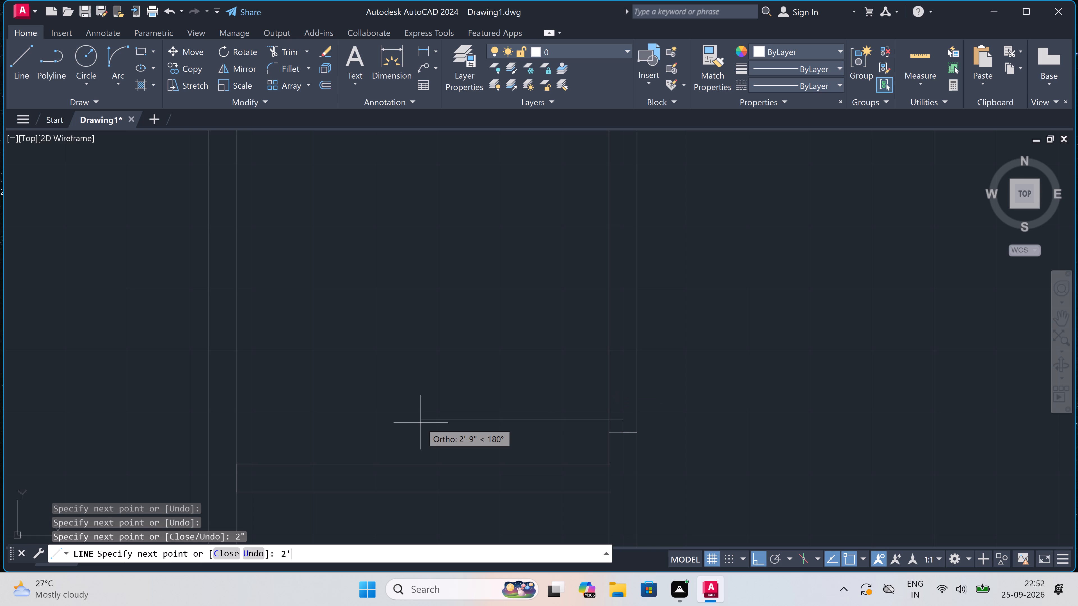
key("space")
key("Escape")
Start another line for the new door in the right partition.
key("space")
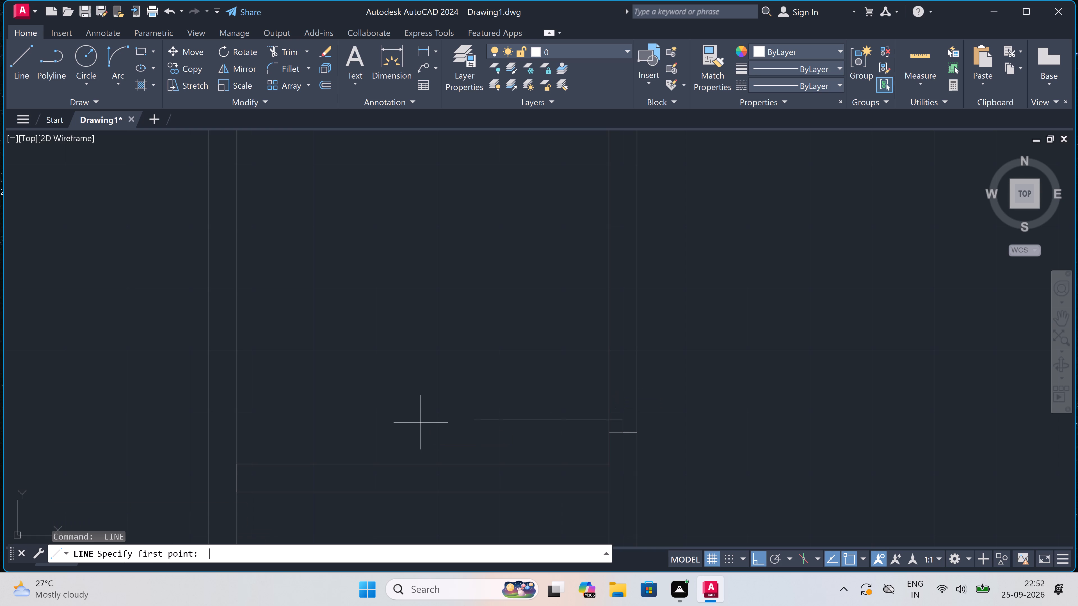
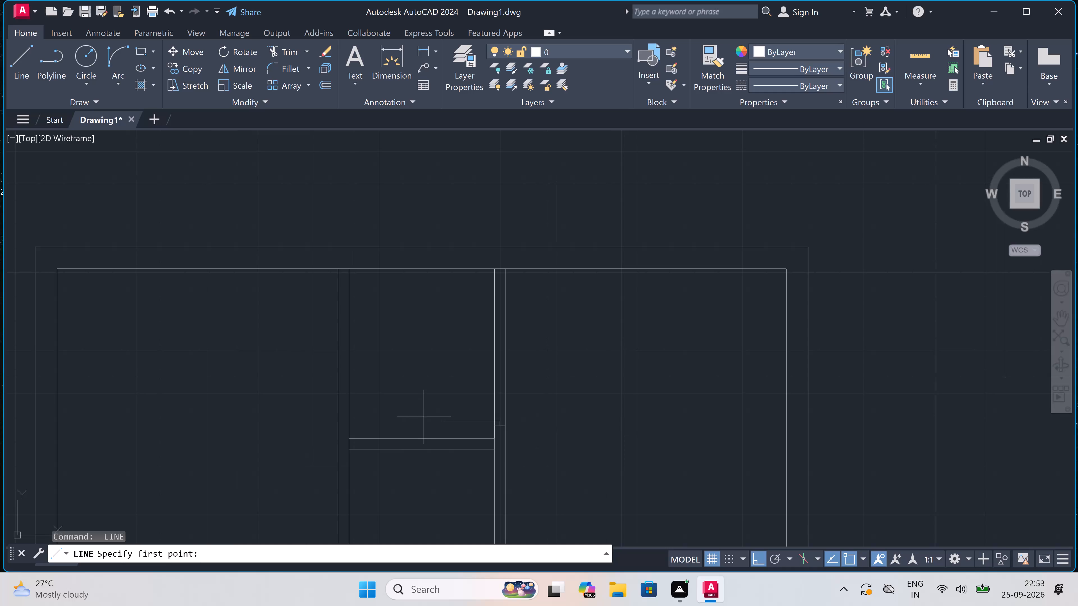
Draw the upper door jamb across the right partition, continuing from its midpoint 2" down toward the door leaf.
scroll(431, 422, "up", 2)
type("L")
key("space")
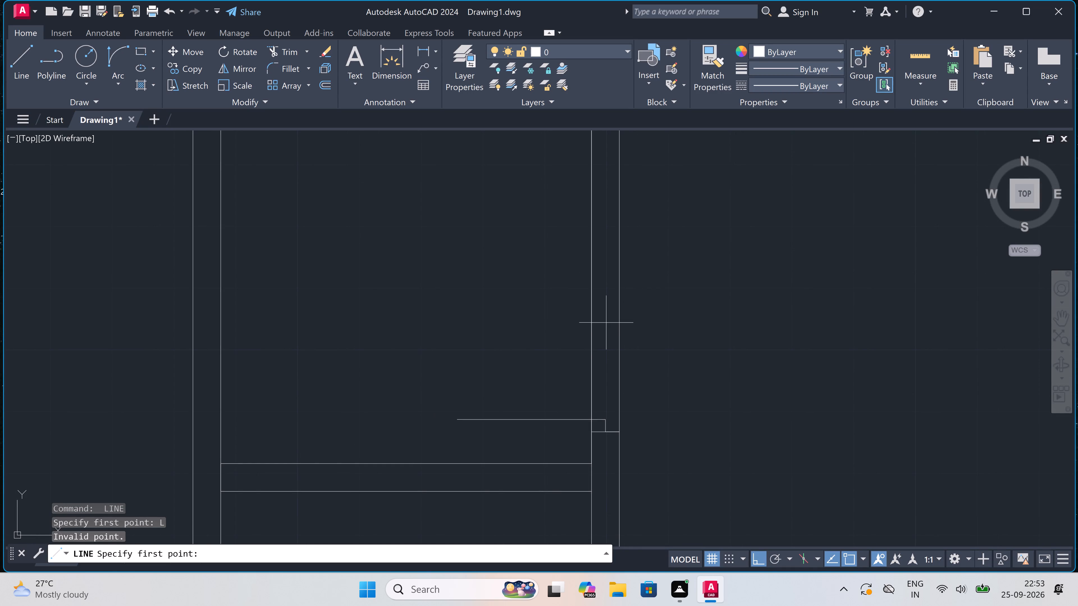
left_click(618, 302)
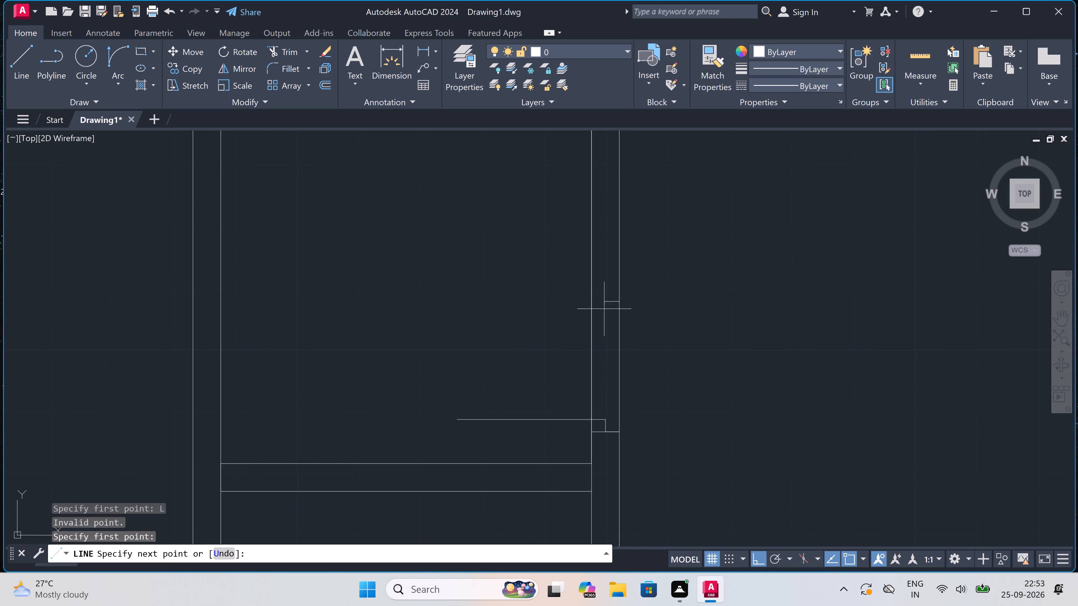
left_click(590, 303)
left_click_drag(602, 302, 605, 310)
key("2")
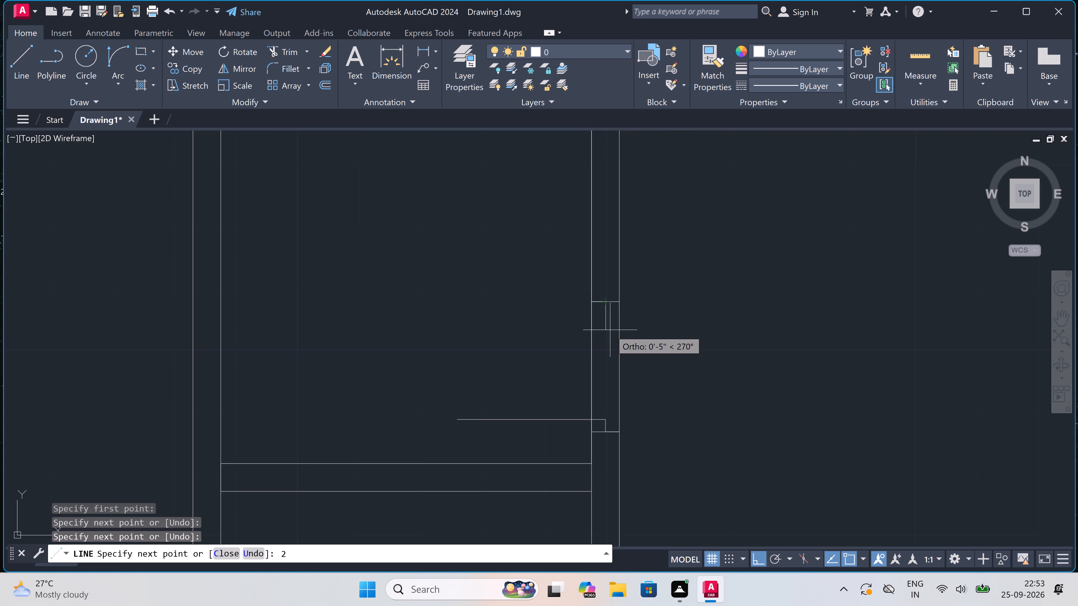
type("\"")
key("space")
key("Escape")
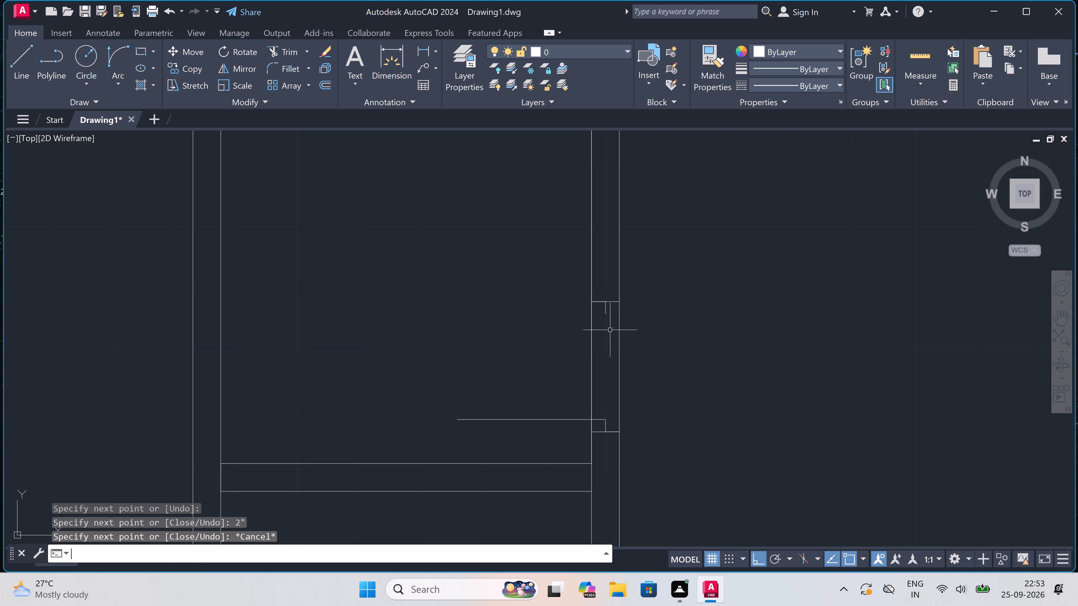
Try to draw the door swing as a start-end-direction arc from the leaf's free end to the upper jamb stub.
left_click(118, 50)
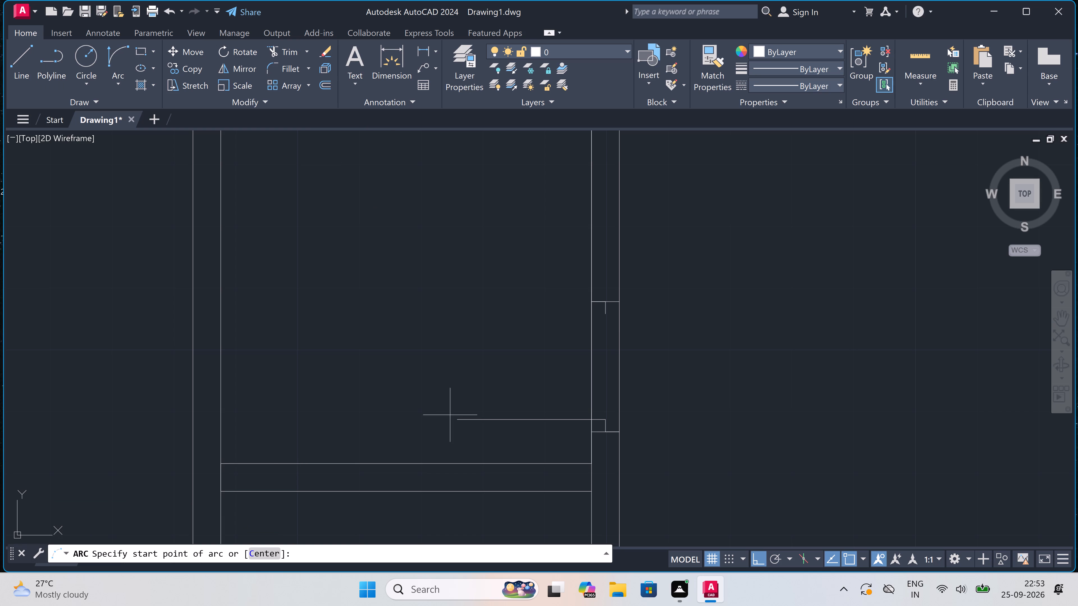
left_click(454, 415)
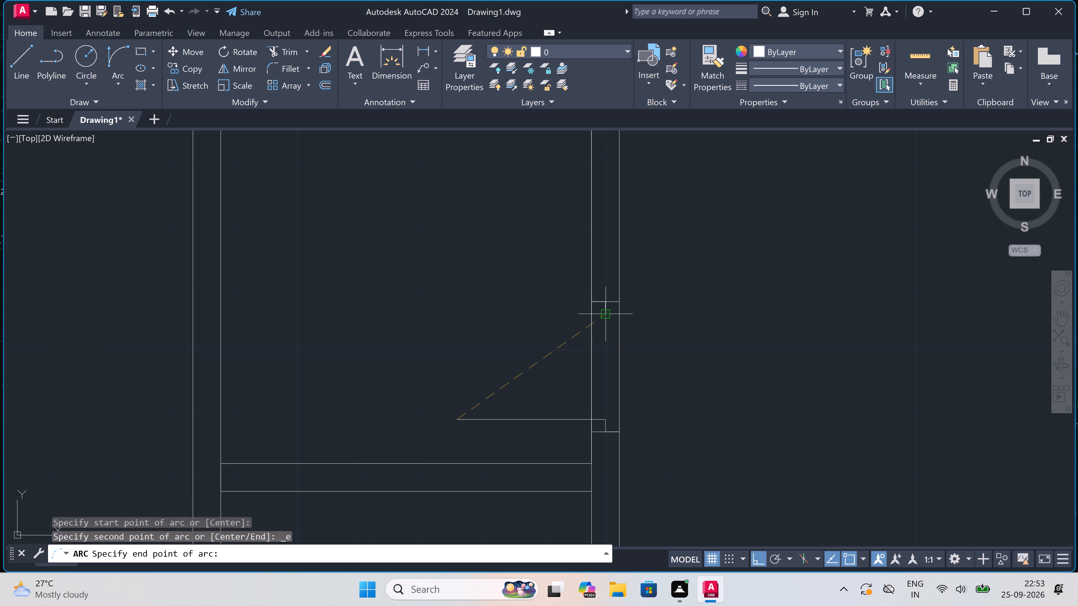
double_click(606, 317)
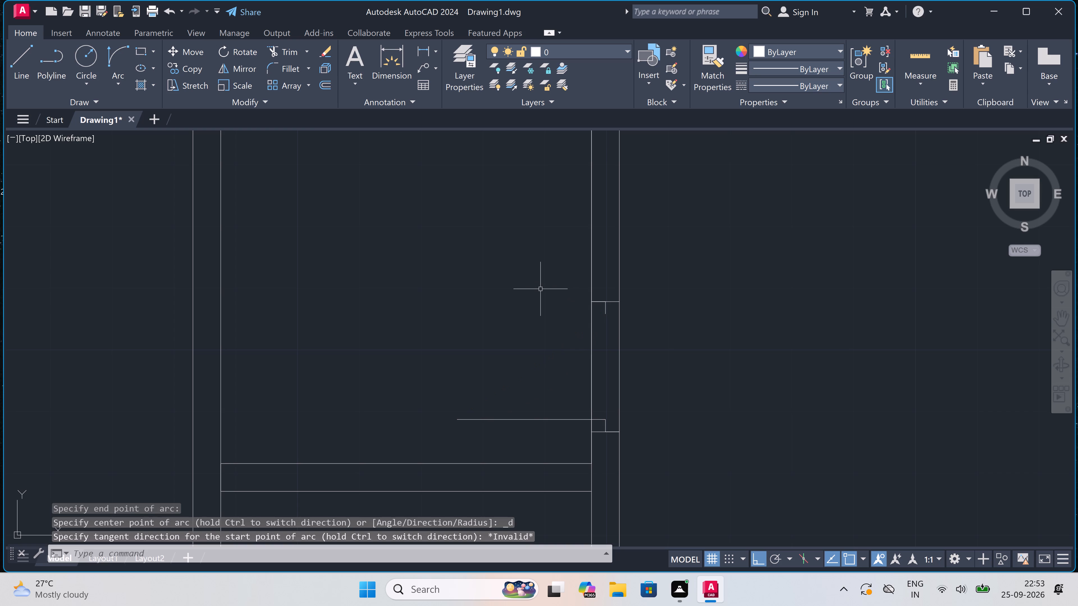
Draw a three-point swing arc from the door leaf's free end through the upper jamb stub's end, finishing beyond the right partition.
key("space")
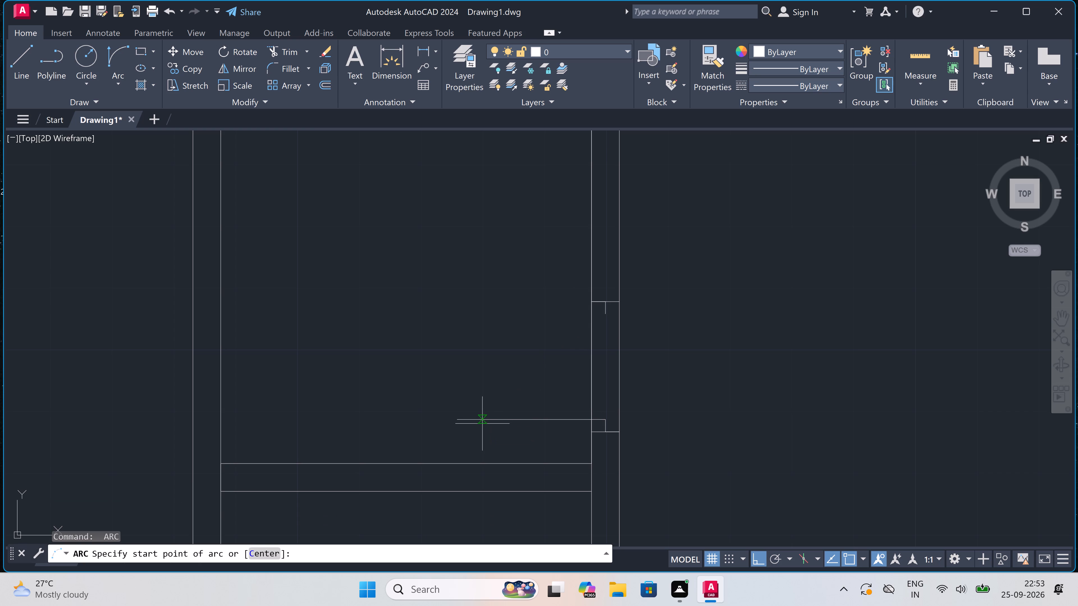
left_click_drag(455, 422, 456, 418)
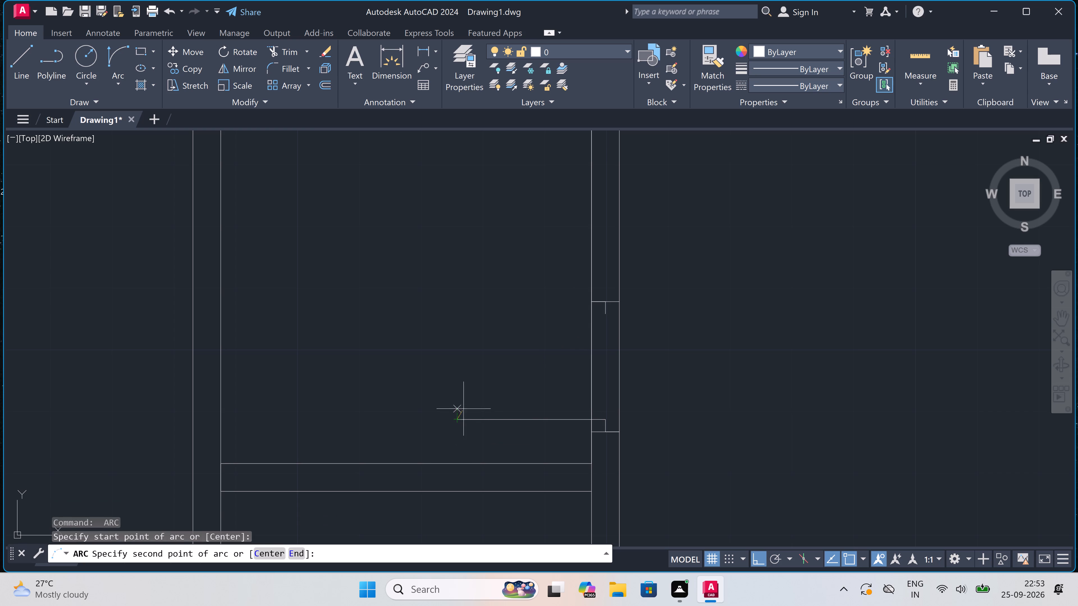
left_click(604, 314)
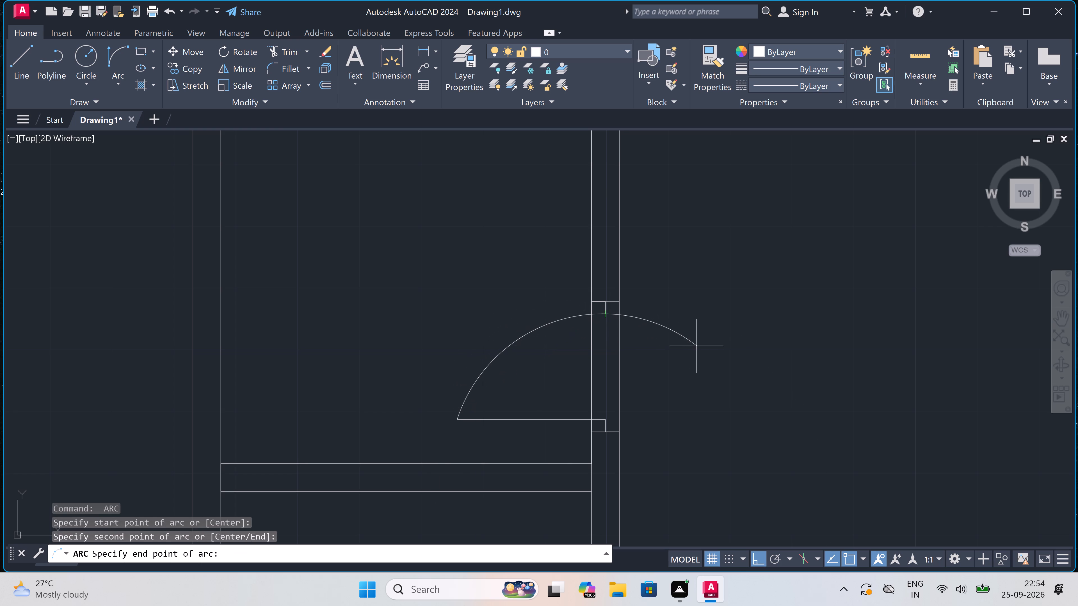
double_click(678, 368)
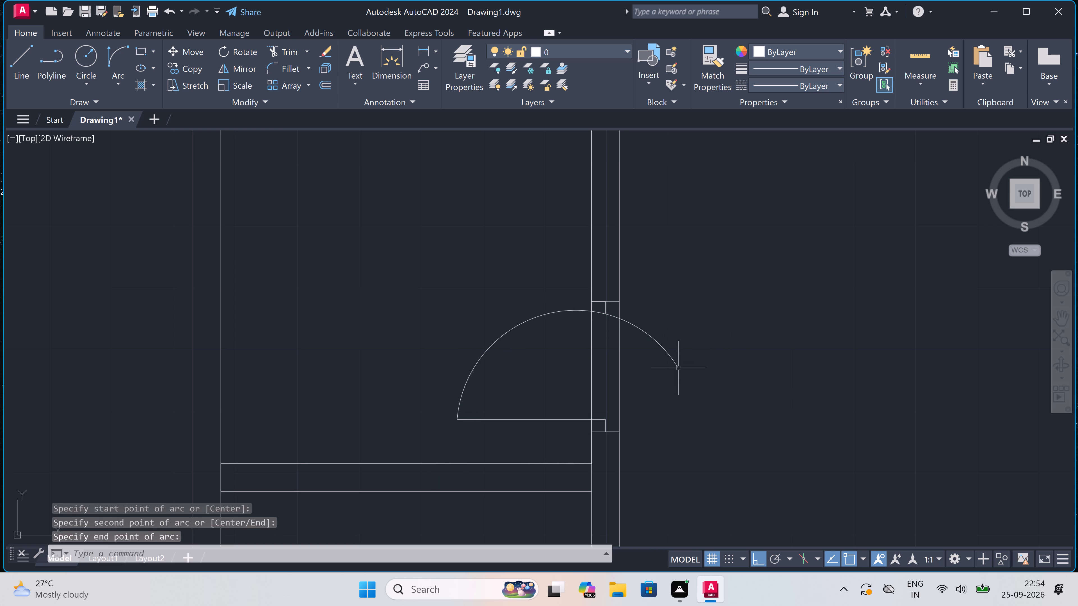
Trim the partition lines across the door opening, the swing arc beyond the upper stub, and the outer partition line left below the jamb.
type("TR")
key("space")
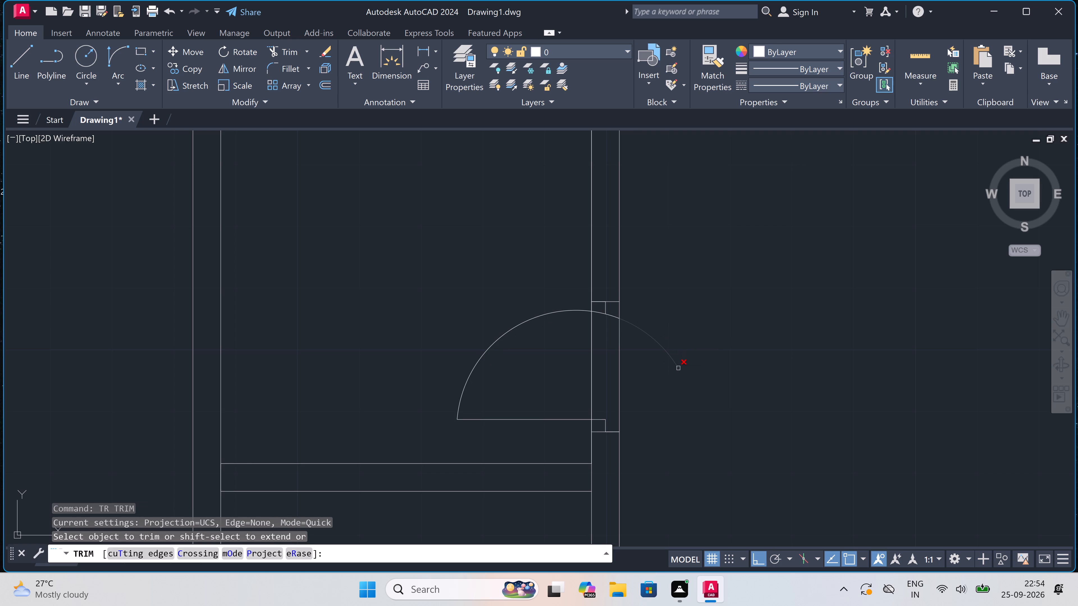
left_click(675, 324)
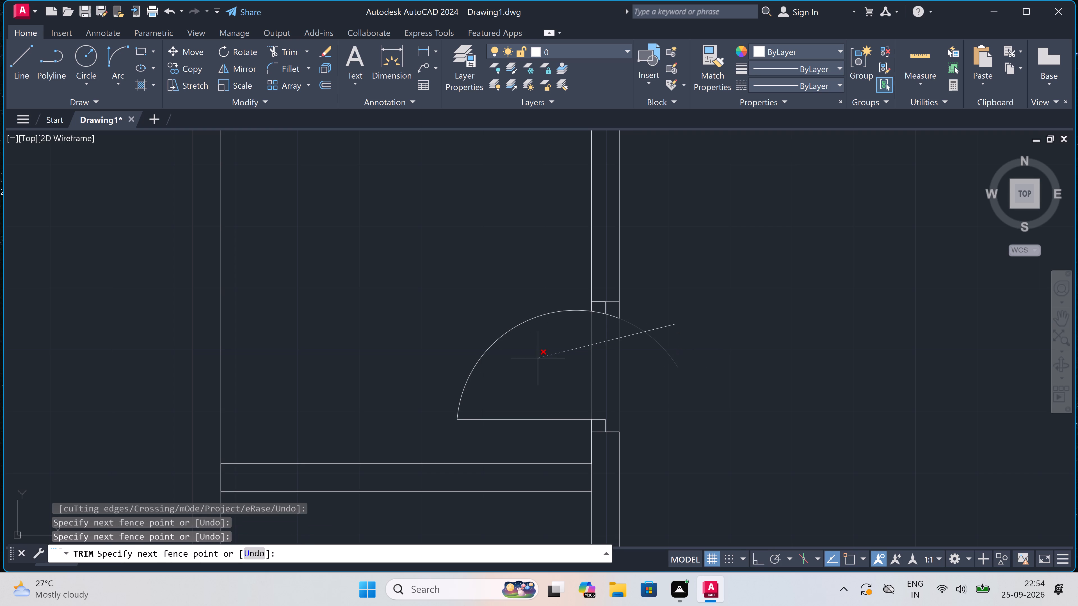
left_click(531, 358)
scroll(599, 316, "up", 3)
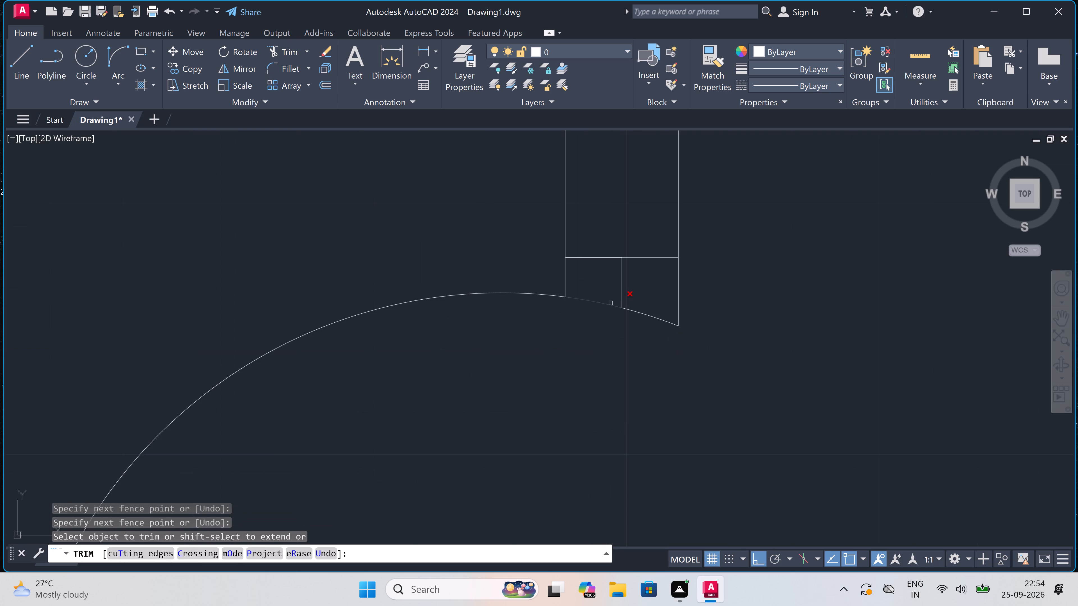
left_click(638, 296)
left_click(633, 332)
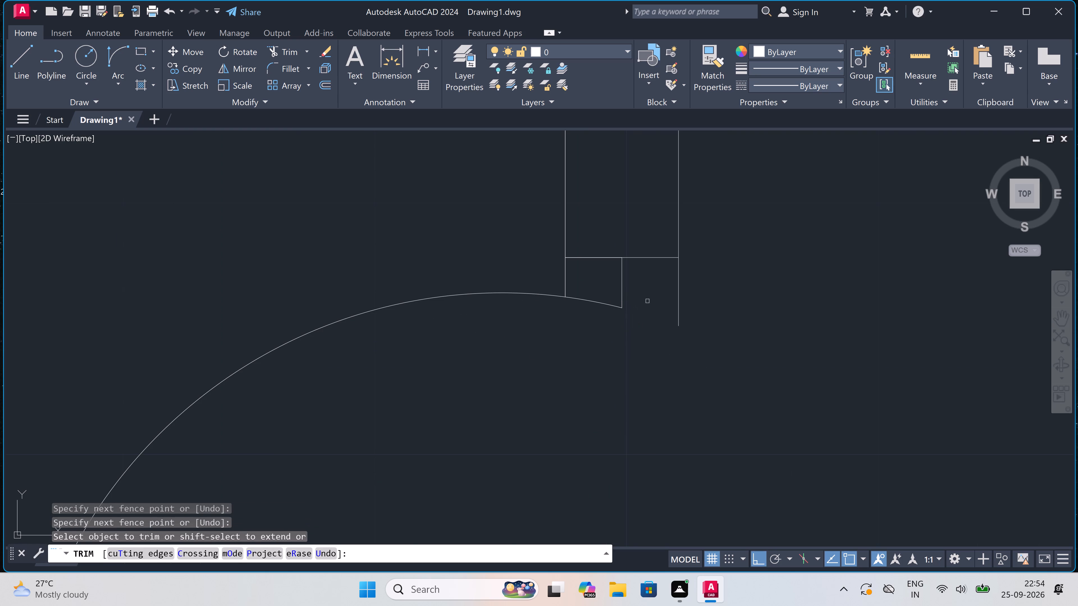
left_click(647, 301)
left_click(719, 287)
Trim the top outer wall's inner line between the two faces of both the right and left partitions.
scroll(475, 327, "down", 5)
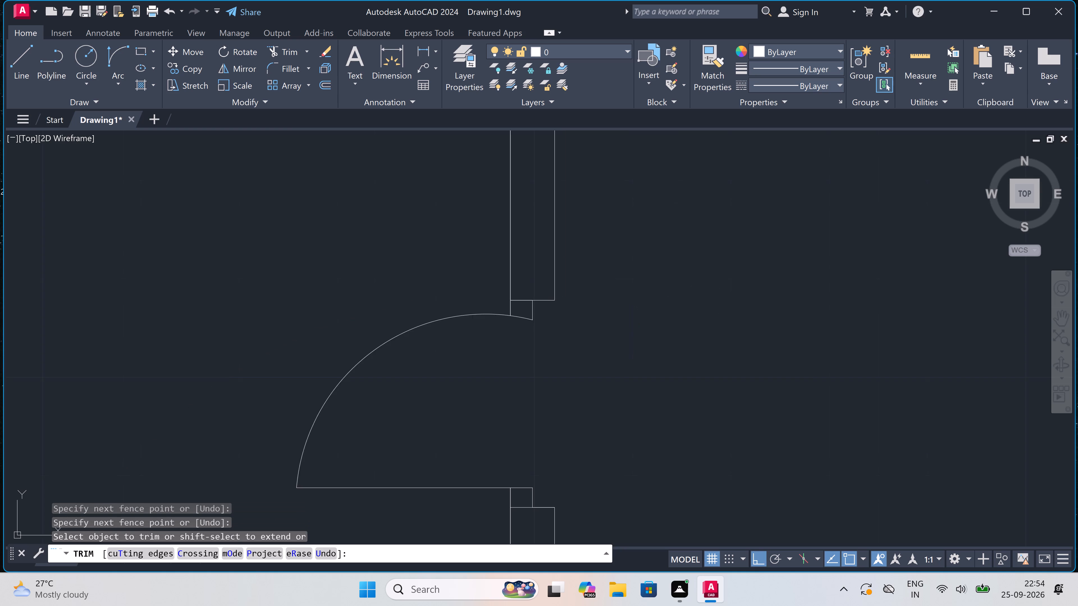
scroll(474, 327, "down", 4)
scroll(474, 287, "up", 3)
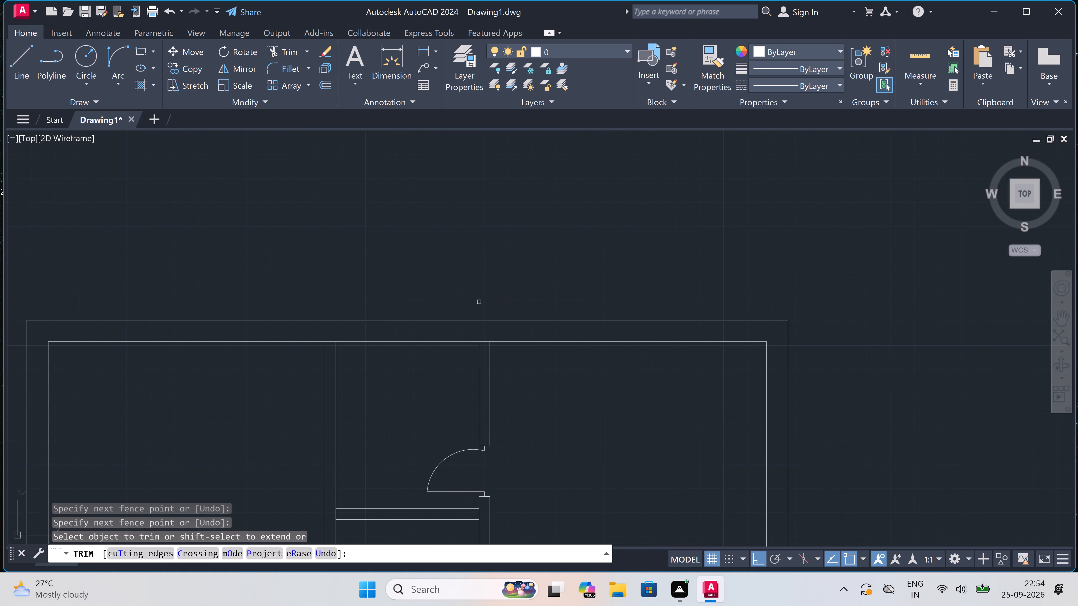
scroll(485, 331, "up", 3)
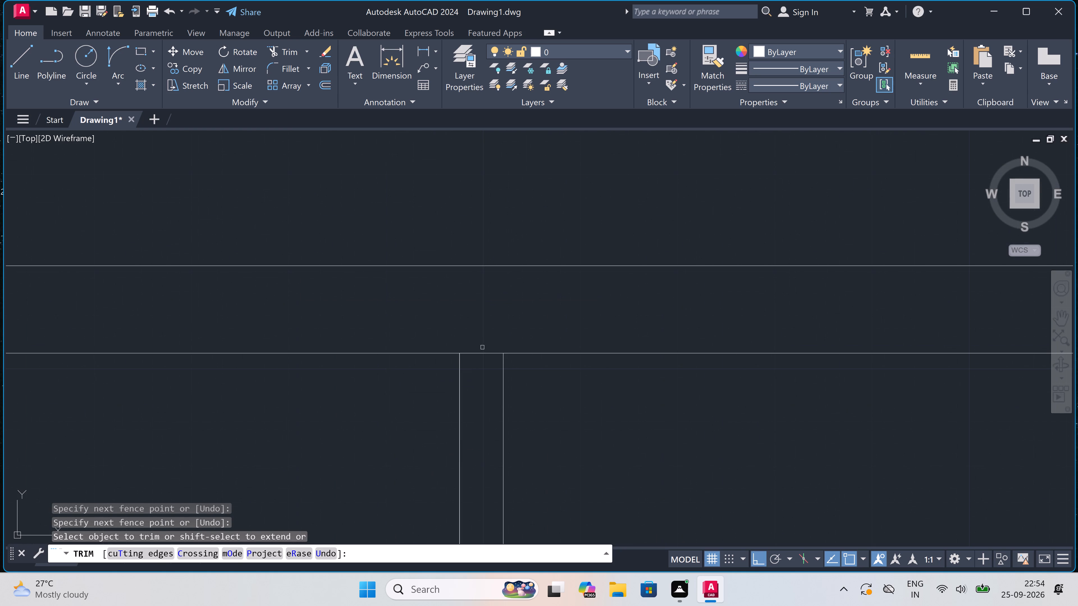
left_click(482, 347)
left_click(482, 360)
scroll(482, 360, "down", 4)
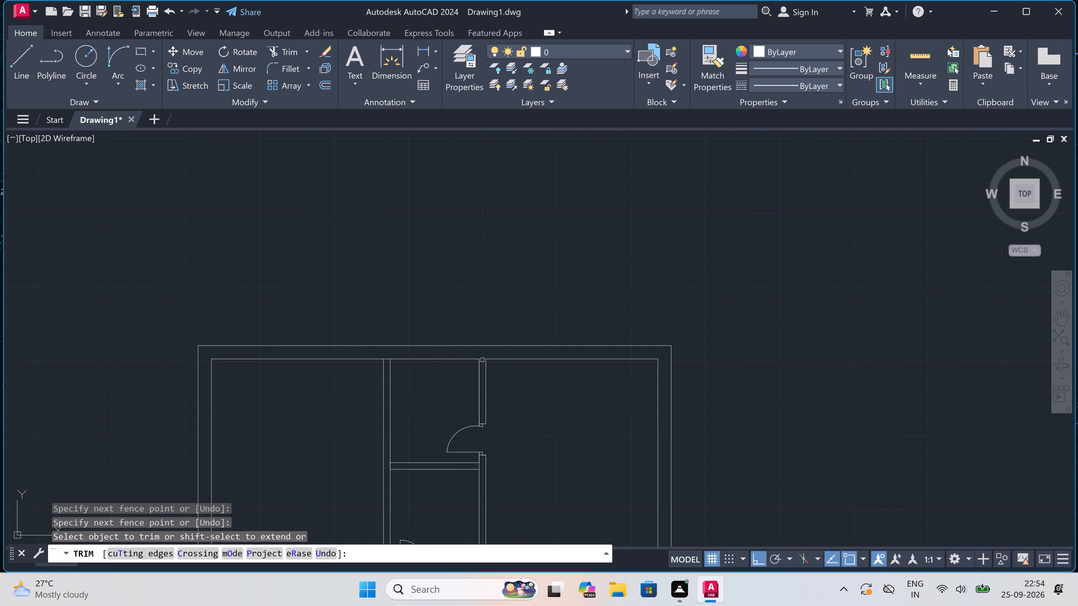
scroll(371, 363, "up", 3)
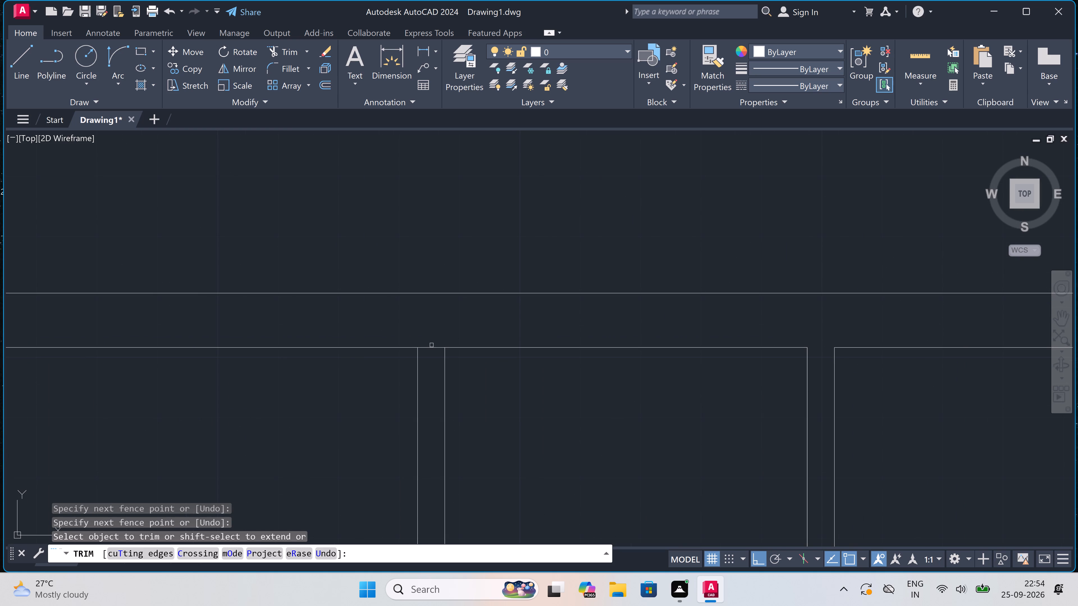
left_click(431, 346)
Trim the left partition's middle-room face between the two cross wall lines to open the wall junction.
scroll(431, 346, "down", 3)
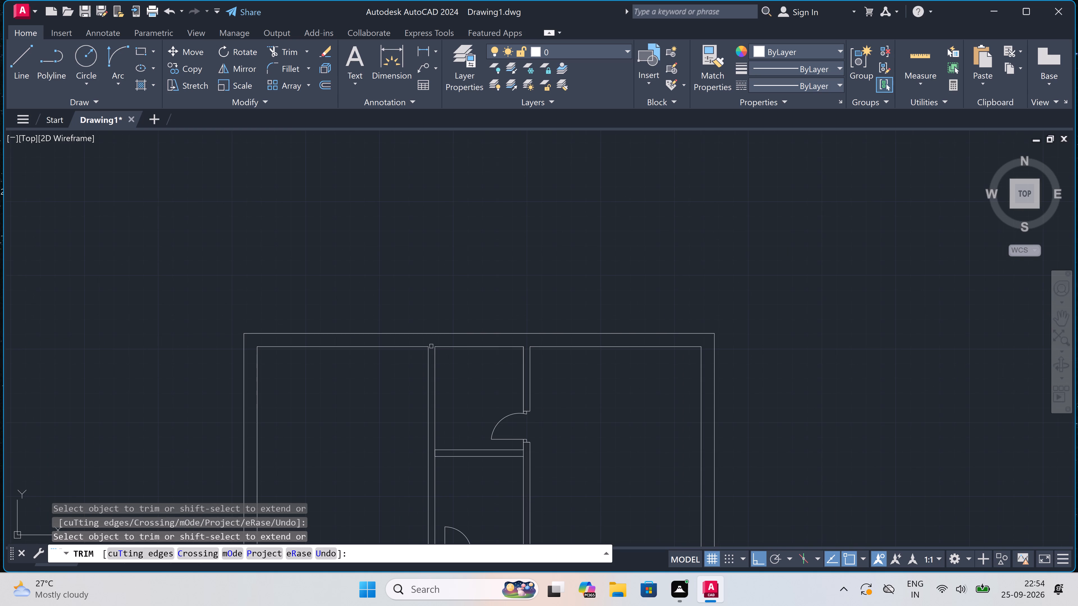
scroll(431, 346, "down", 1)
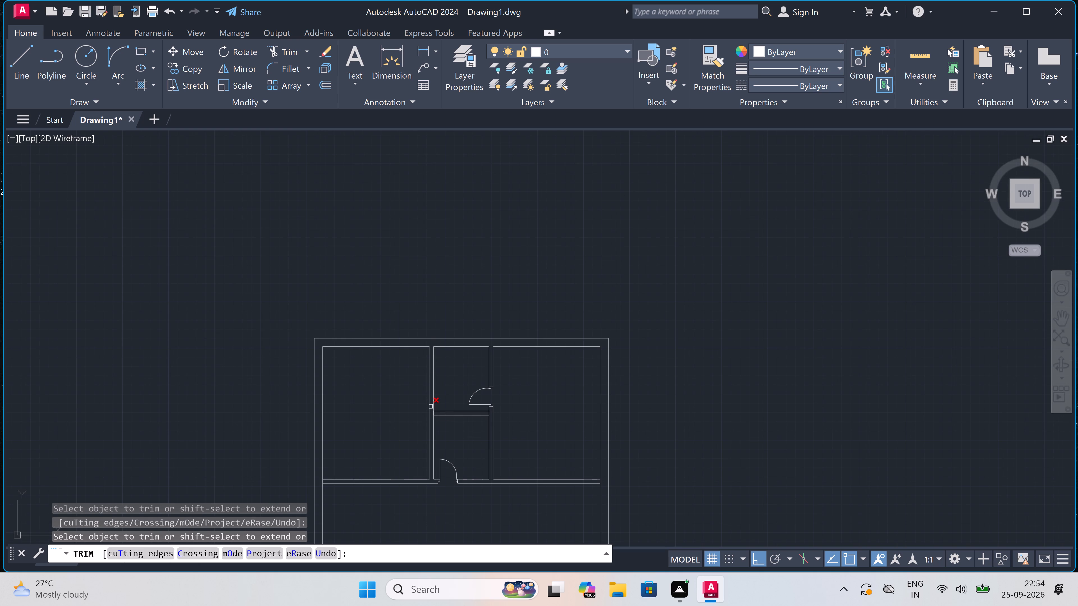
scroll(435, 416, "up", 5)
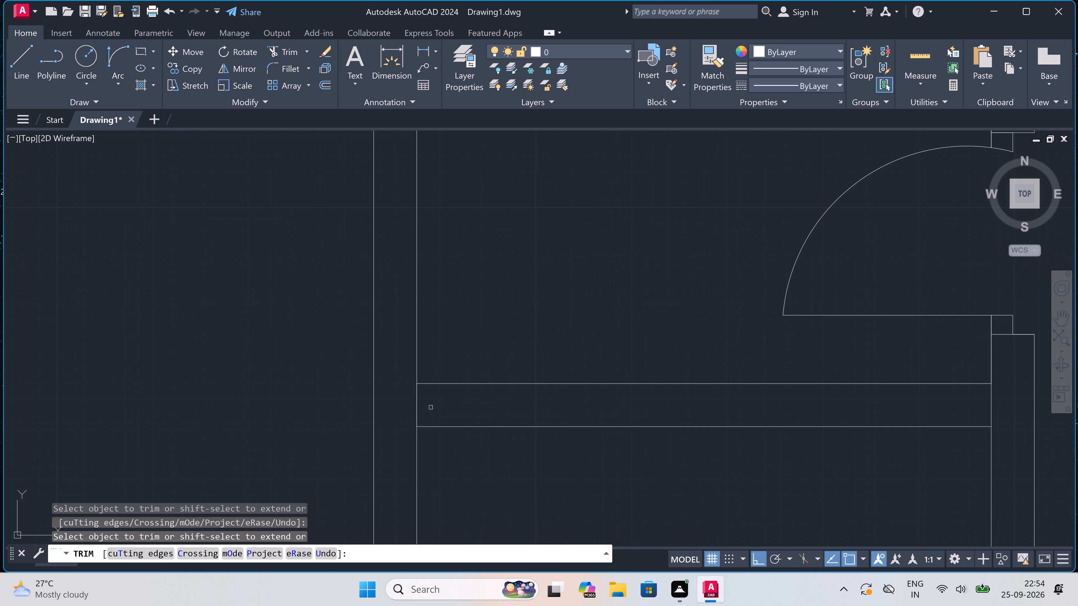
triple_click(418, 401)
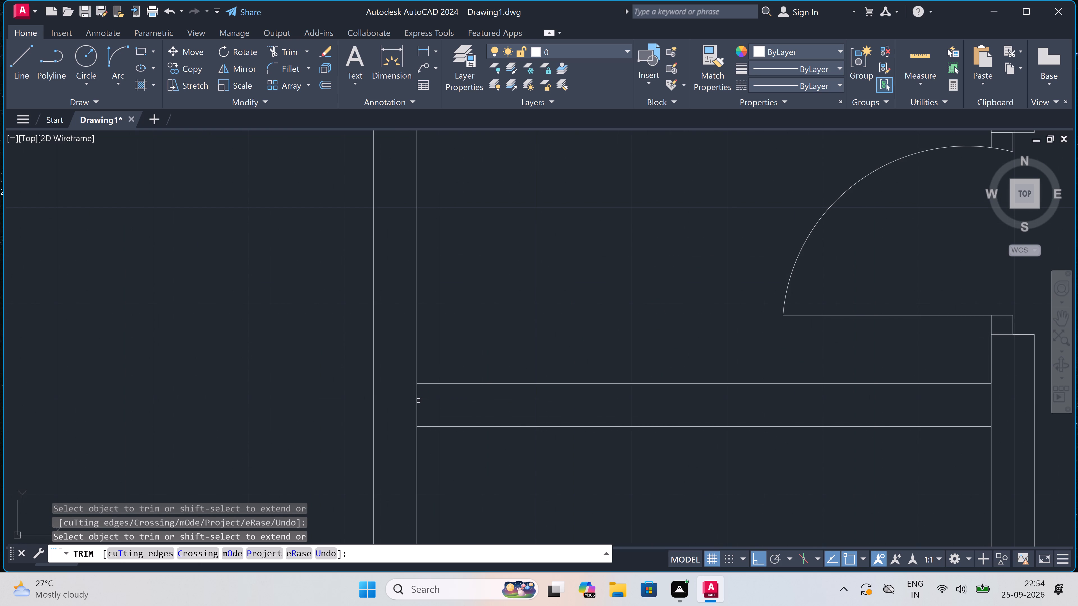
left_click(418, 401)
scroll(418, 401, "down", 7)
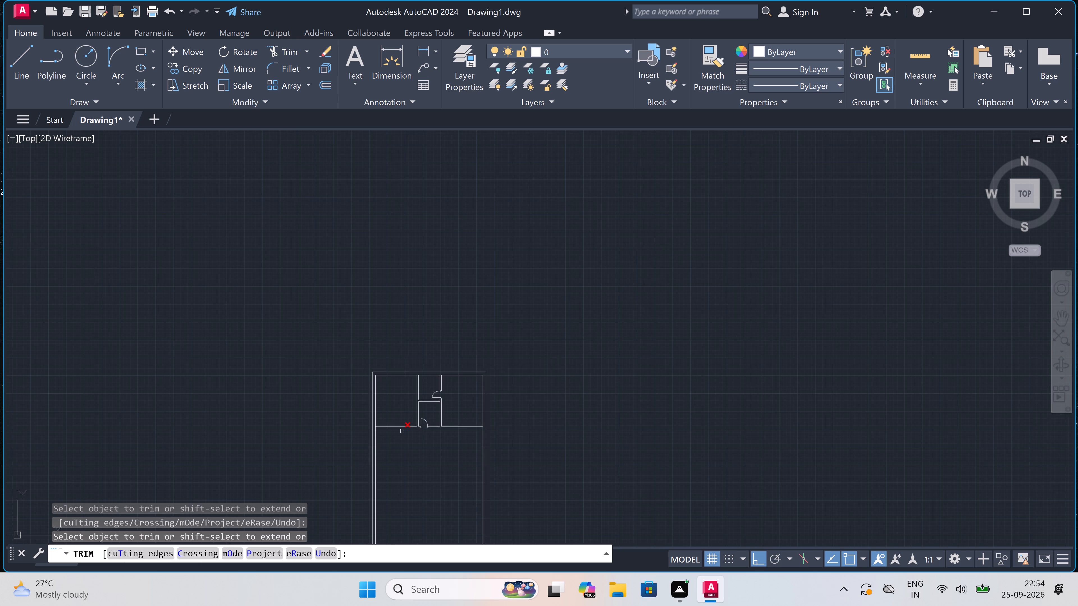
scroll(402, 438, "up", 2)
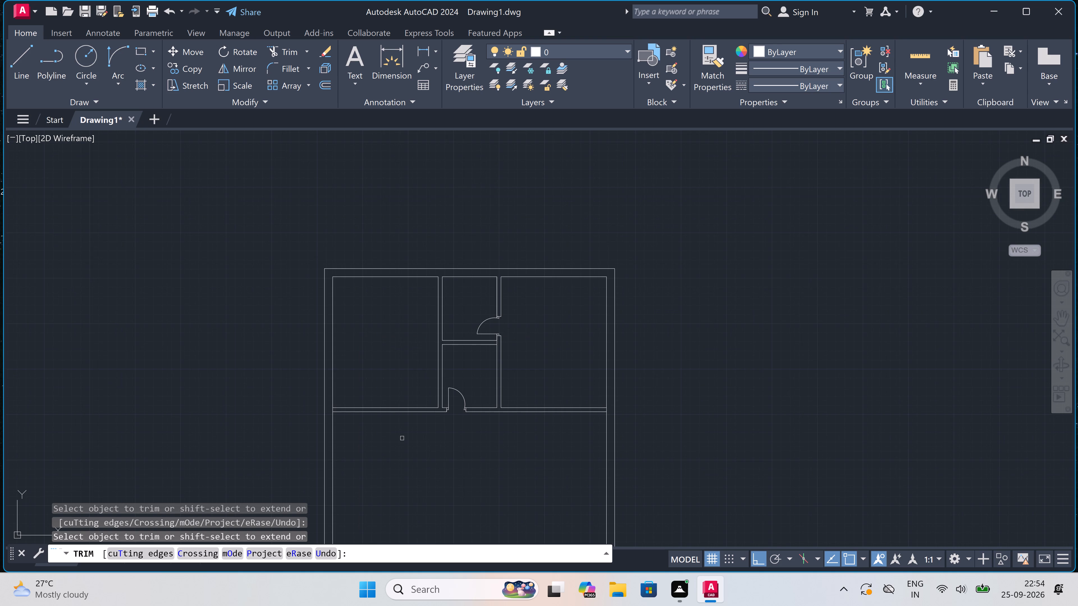
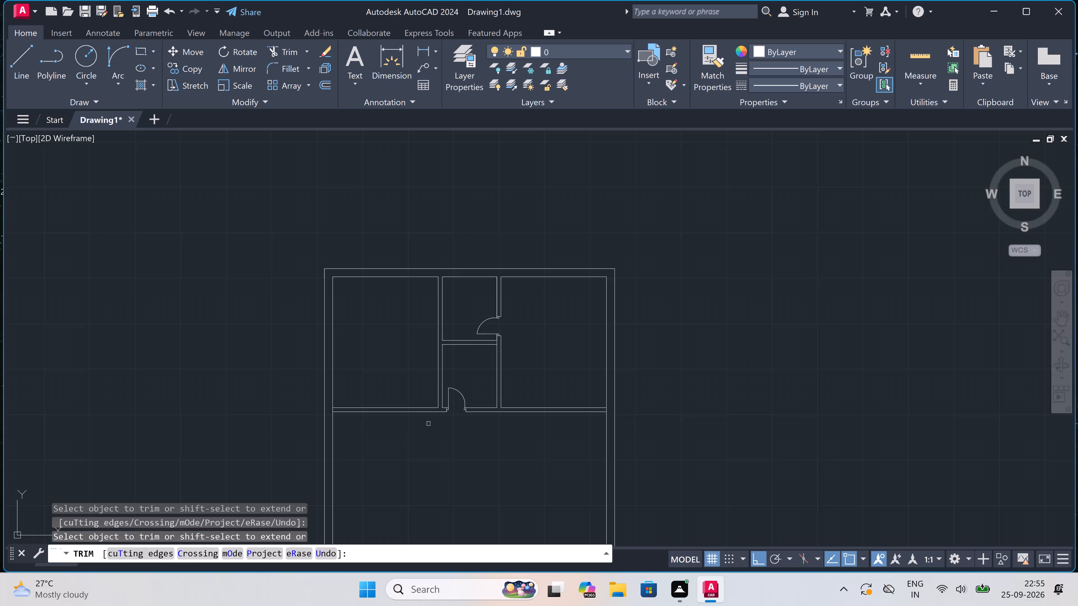
Draw a door jamb line across the right room's lower wall, just beside the right partition, and continue it back to the jamb's midpoint.
scroll(592, 306, "down", 1)
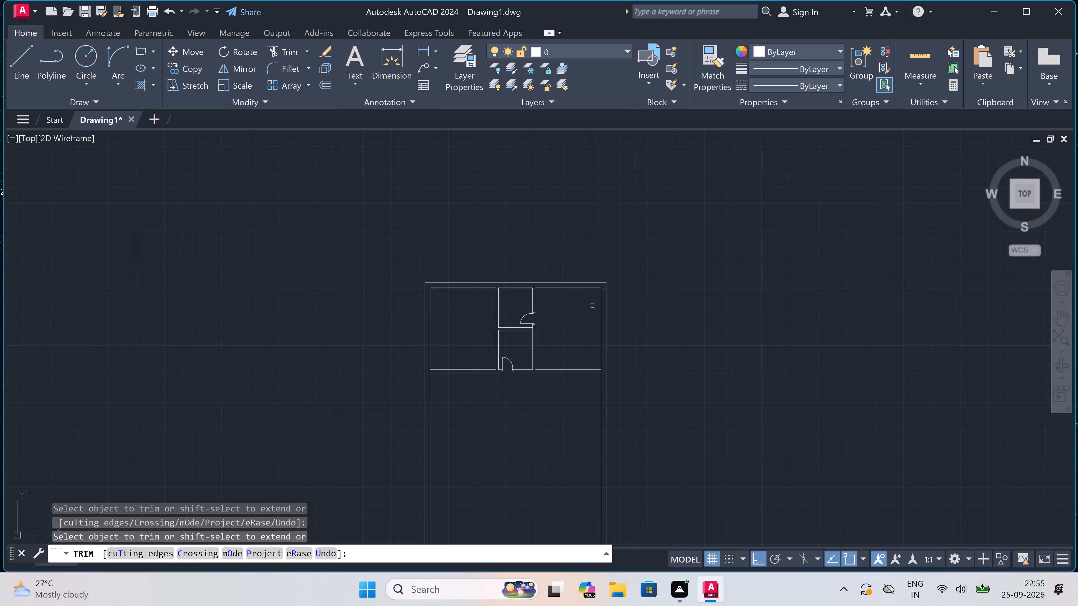
scroll(589, 317, "up", 3)
key("Escape")
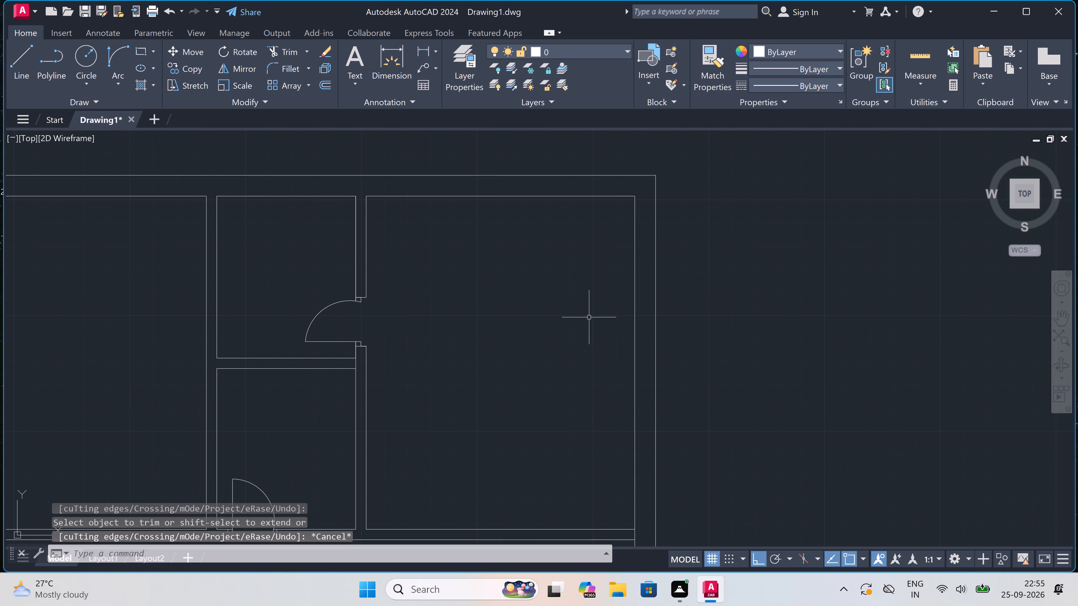
type("L")
key("space")
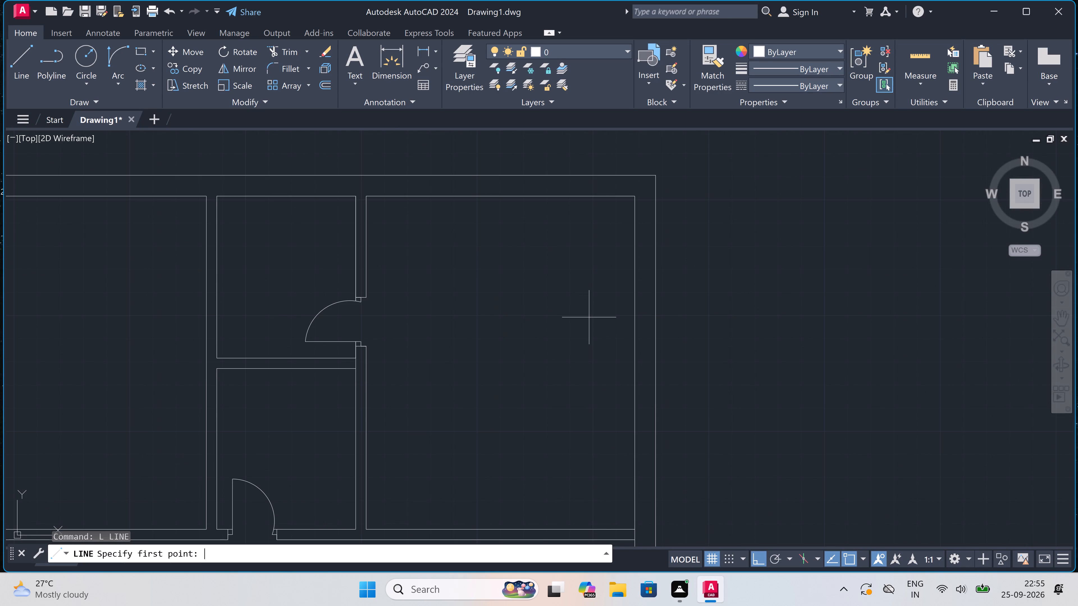
scroll(589, 319, "down", 2)
scroll(515, 408, "up", 3)
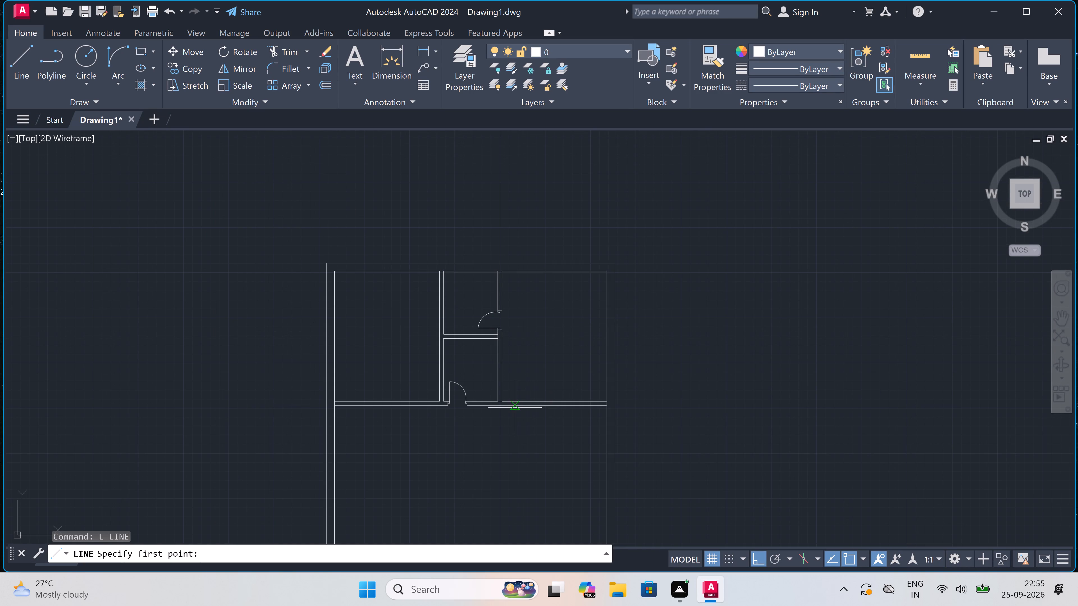
scroll(487, 385, "up", 1)
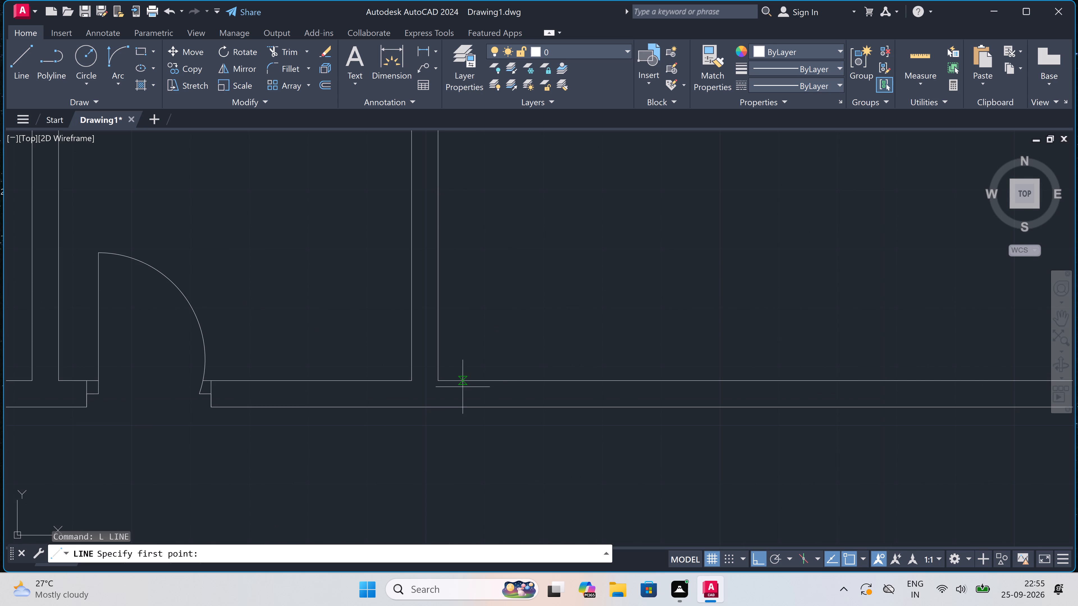
double_click(462, 380)
left_click(462, 405)
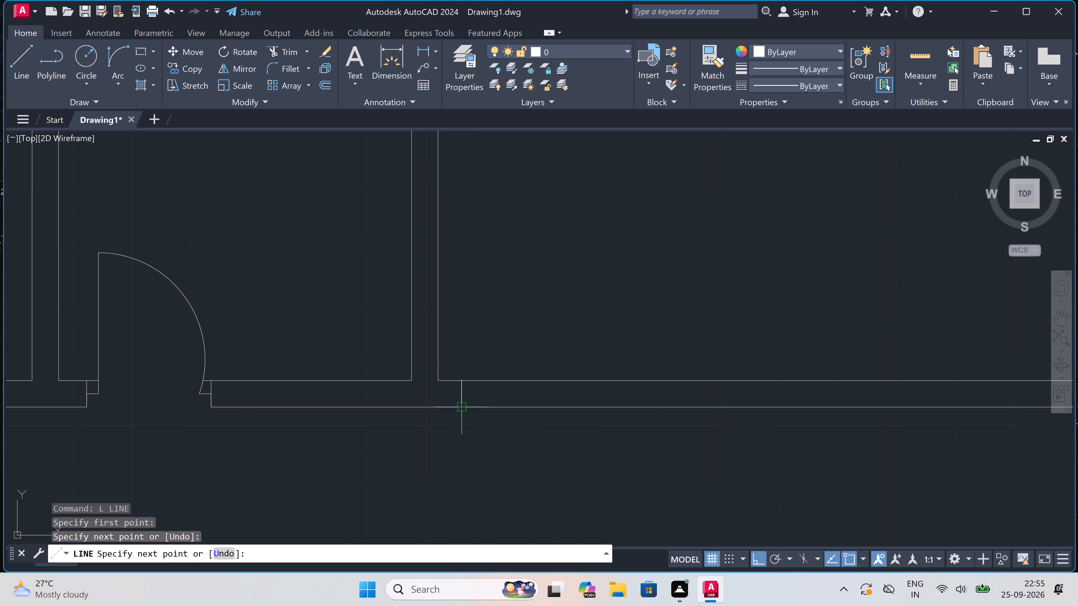
left_click(463, 396)
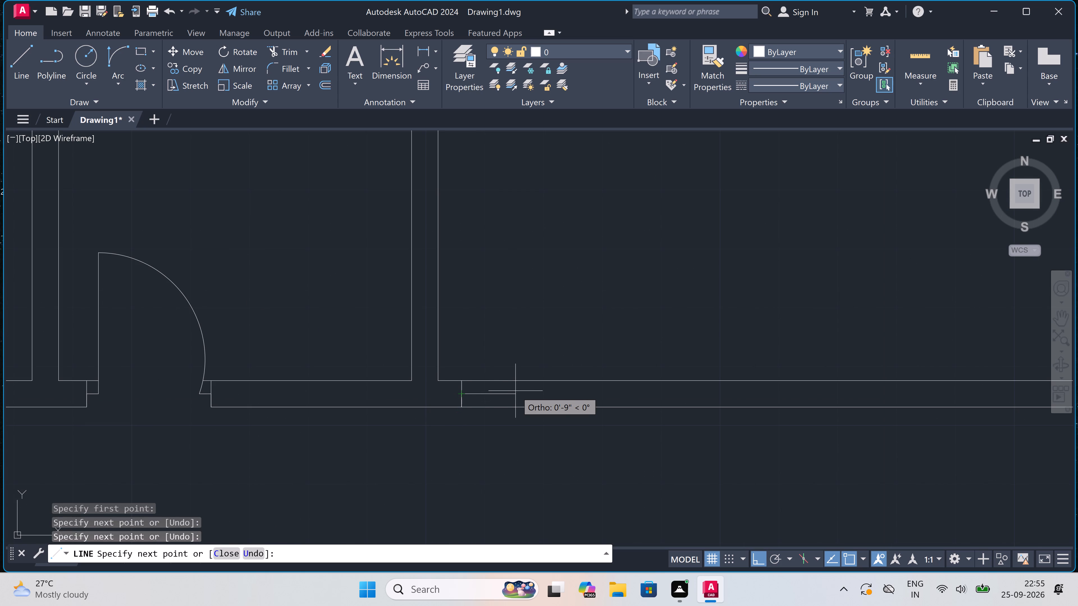
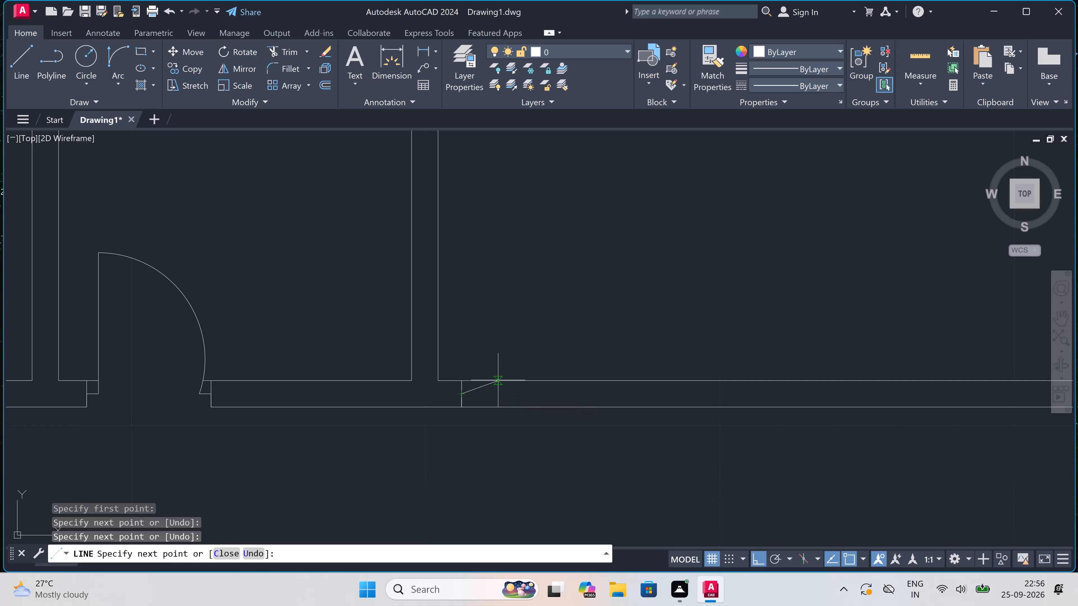
Extend the jamb line in the right room's lower wall with a 2" stop and a 3' door leaf going up into the room.
key("2")
type("\"")
key("space")
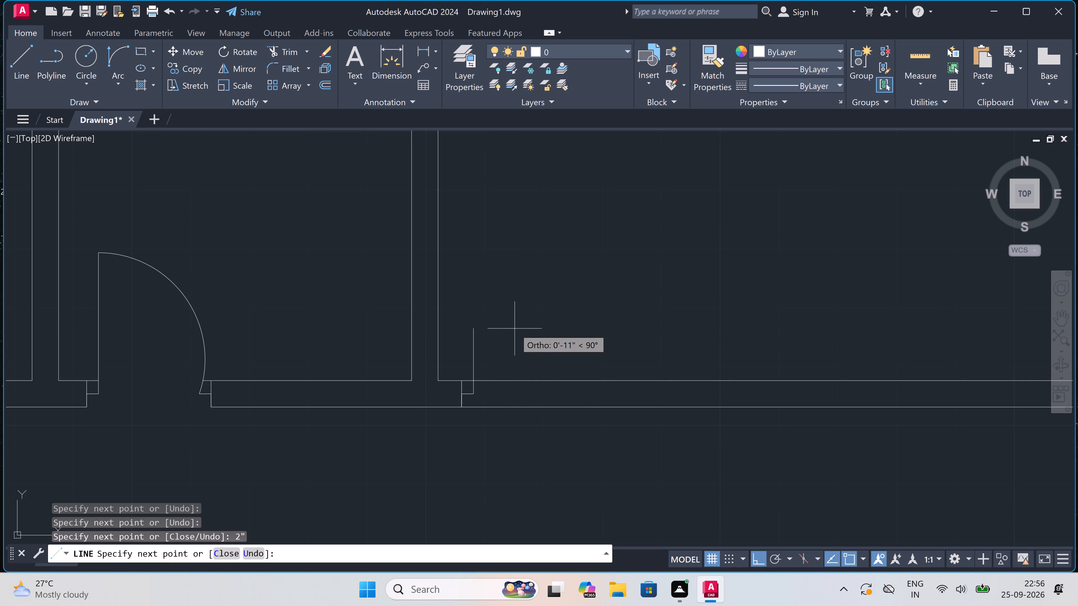
key("3")
type("'")
key("space")
key("Escape")
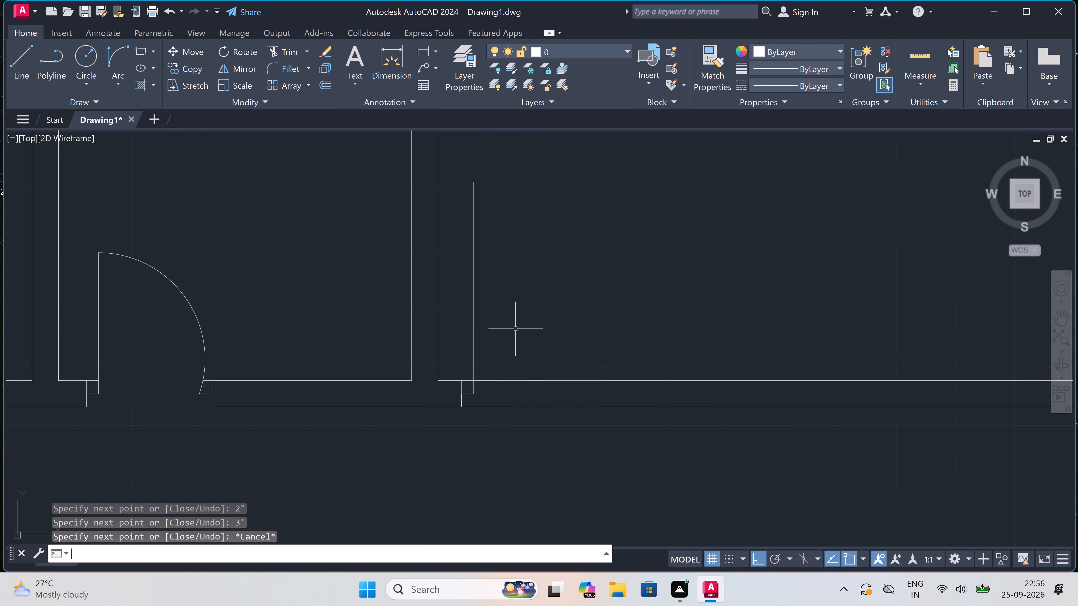
Draw the opposite jamb across the right room's lower wall, with a 2" stop from its midpoint facing the door leaf.
key("space")
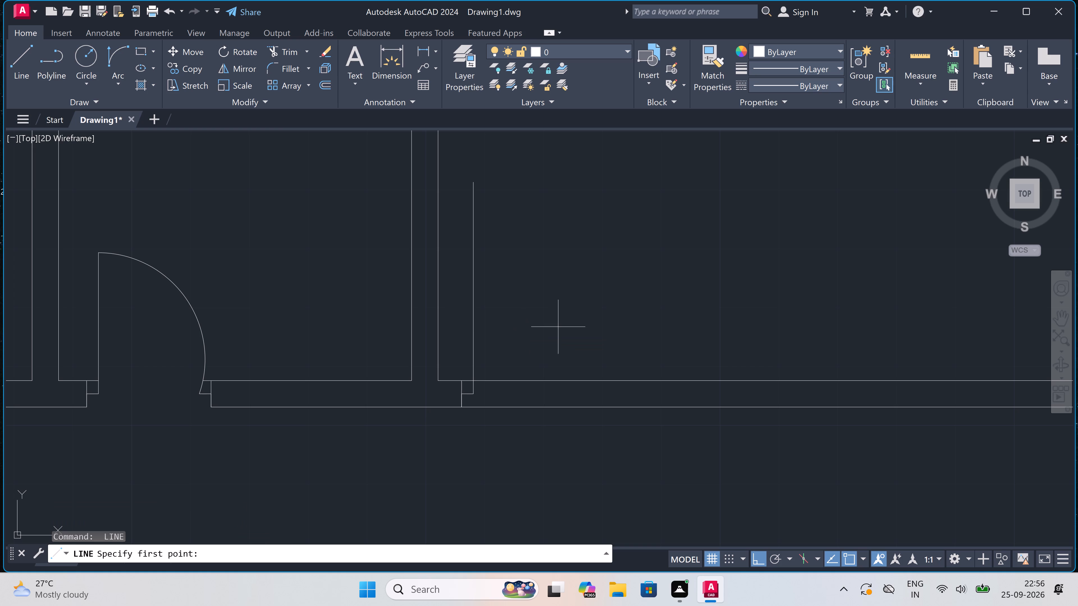
left_click(643, 380)
left_click_drag(645, 404, 645, 405)
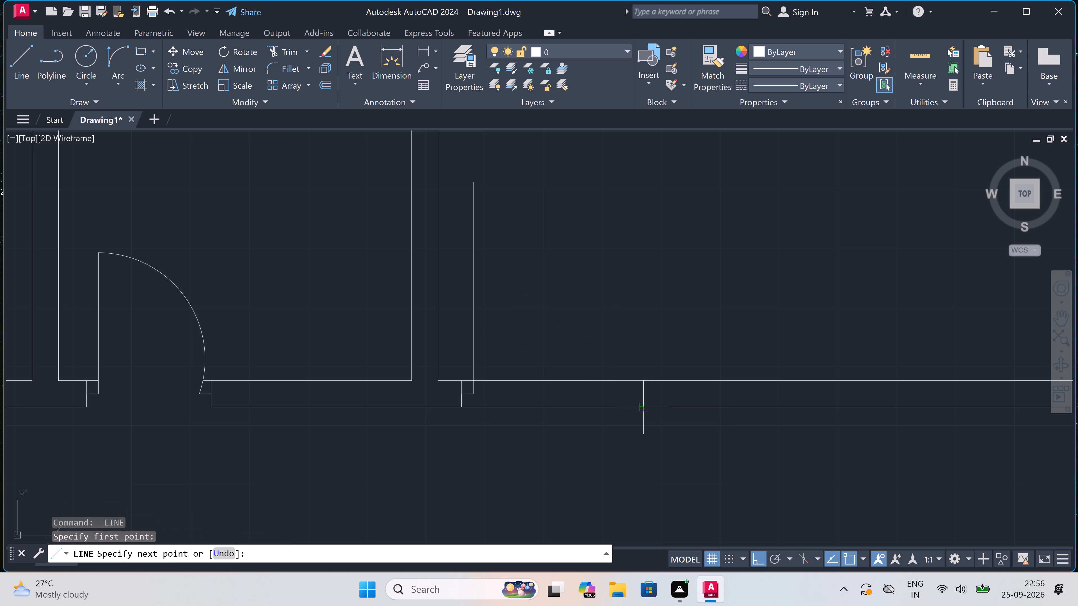
left_click_drag(645, 405, 646, 412)
double_click(643, 394)
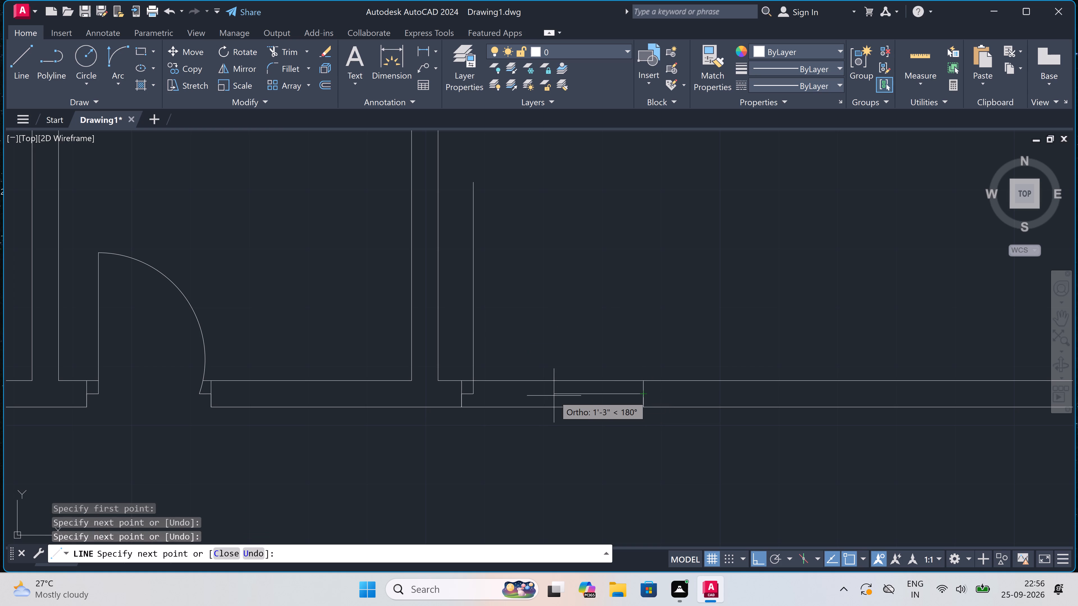
key("2")
type("\"")
key("space")
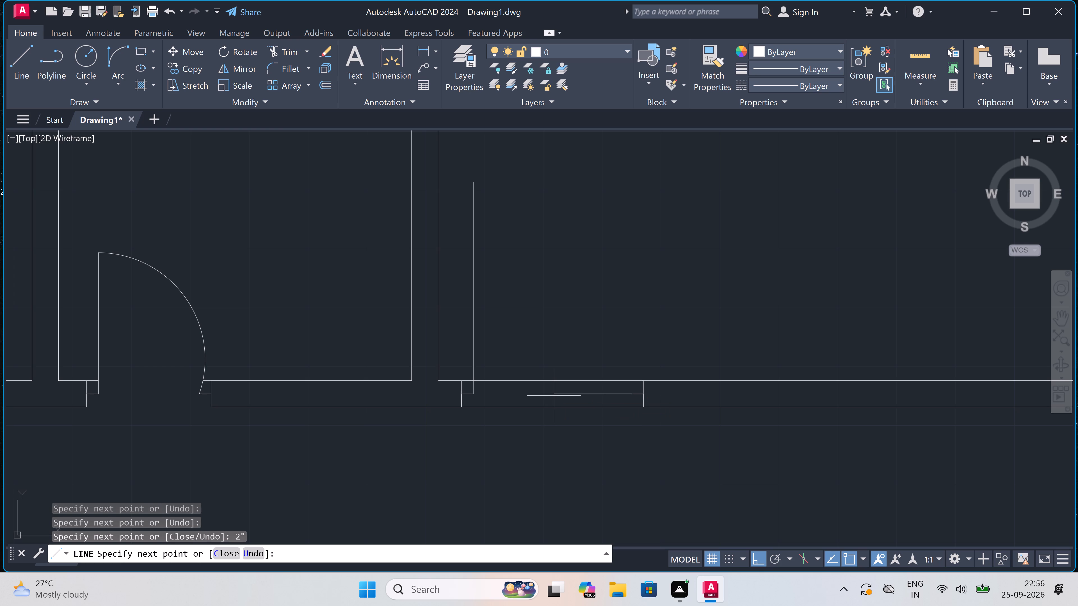
key("Escape")
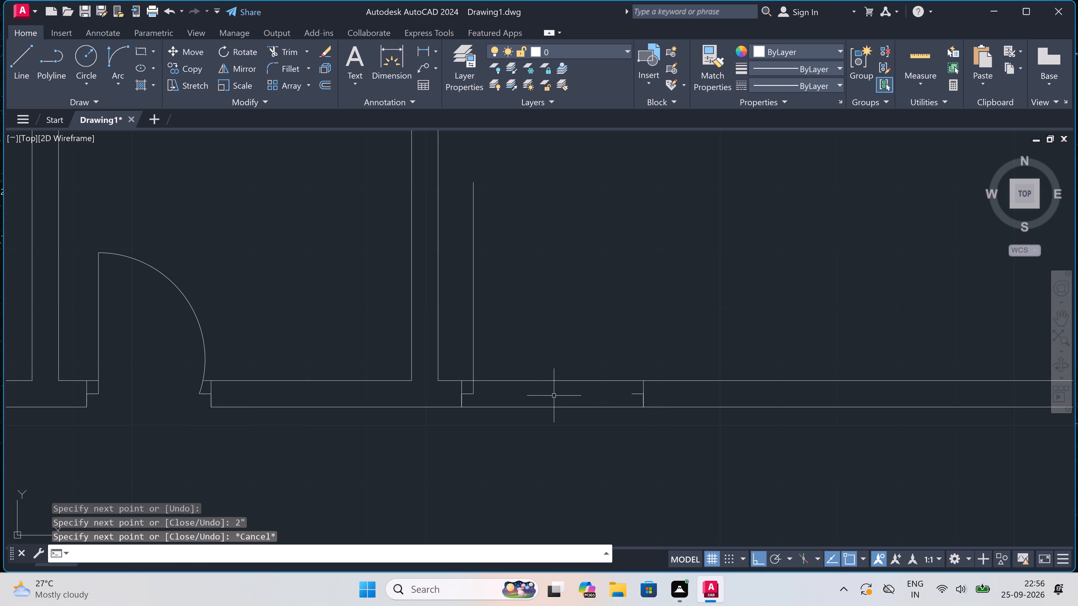
Draw the right room's door swing as an arc from the leaf's top end to the opposite stop's end, starting horizontally.
left_click(120, 56)
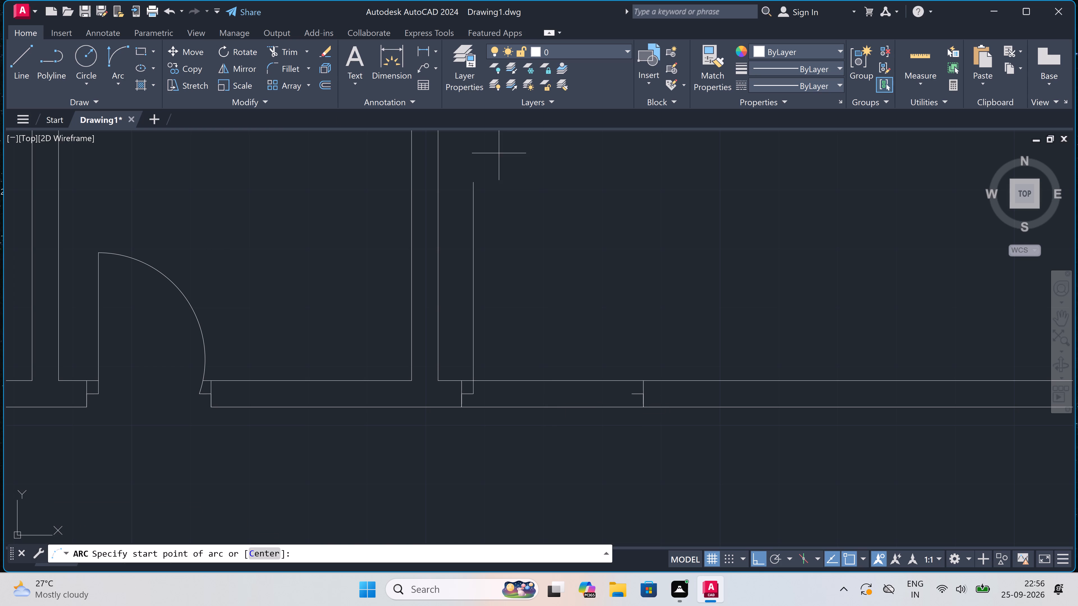
left_click(476, 183)
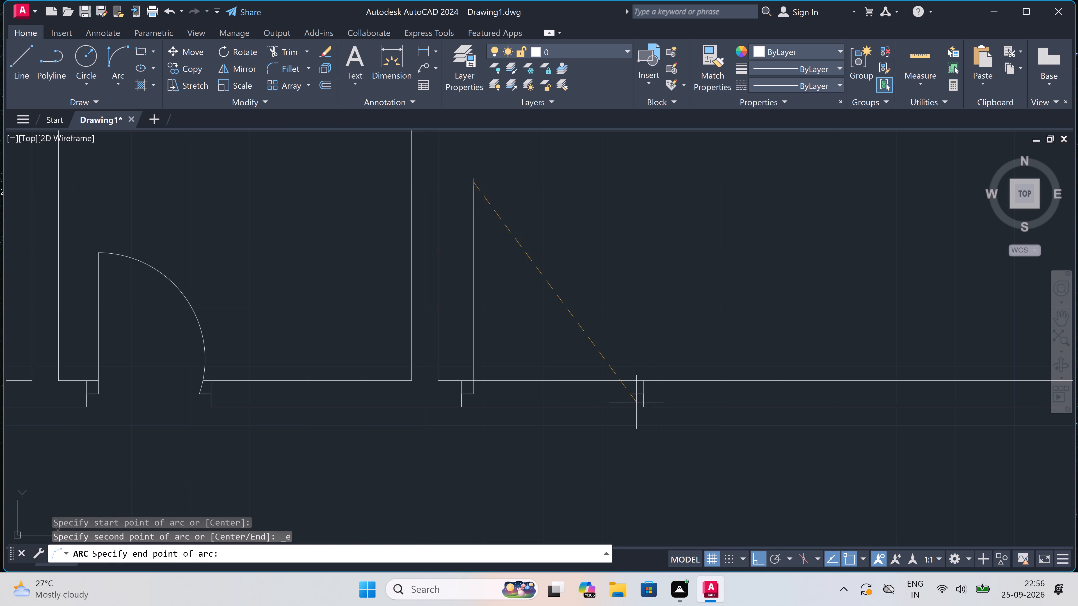
scroll(626, 393, "up", 2)
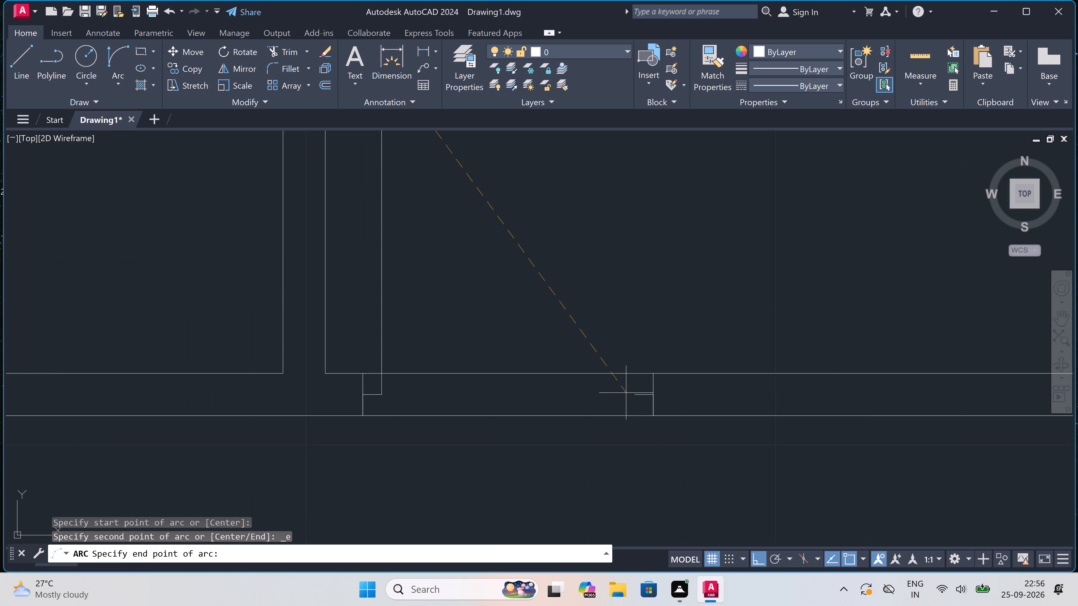
left_click(639, 396)
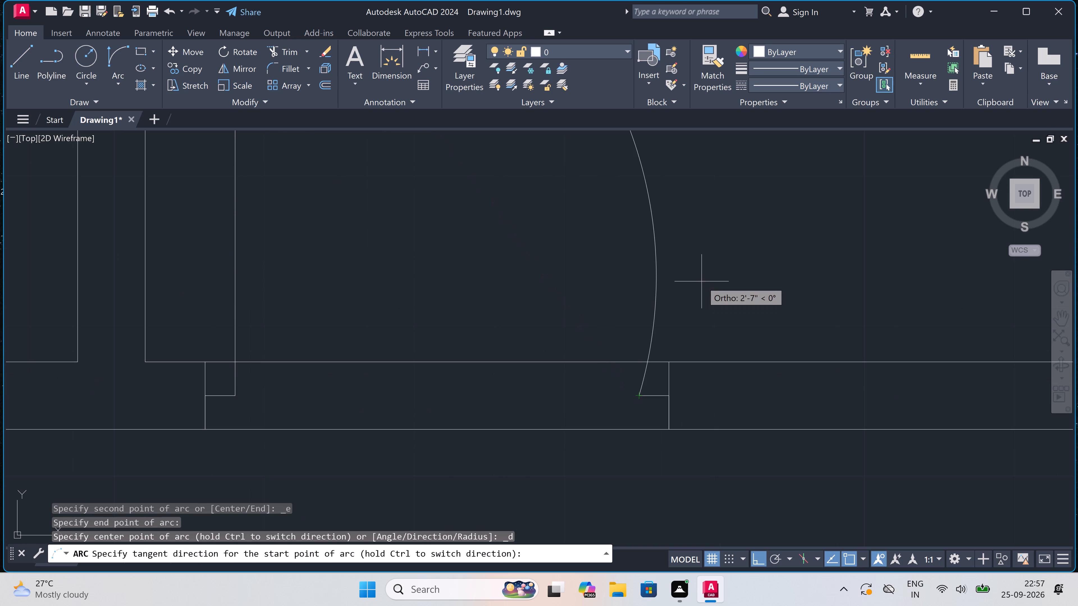
left_click(702, 281)
Draw a jamb in the left room's lower wall beside the left partition, with a 2" stop from its midpoint and a 3' door leaf upward.
scroll(574, 293, "down", 7)
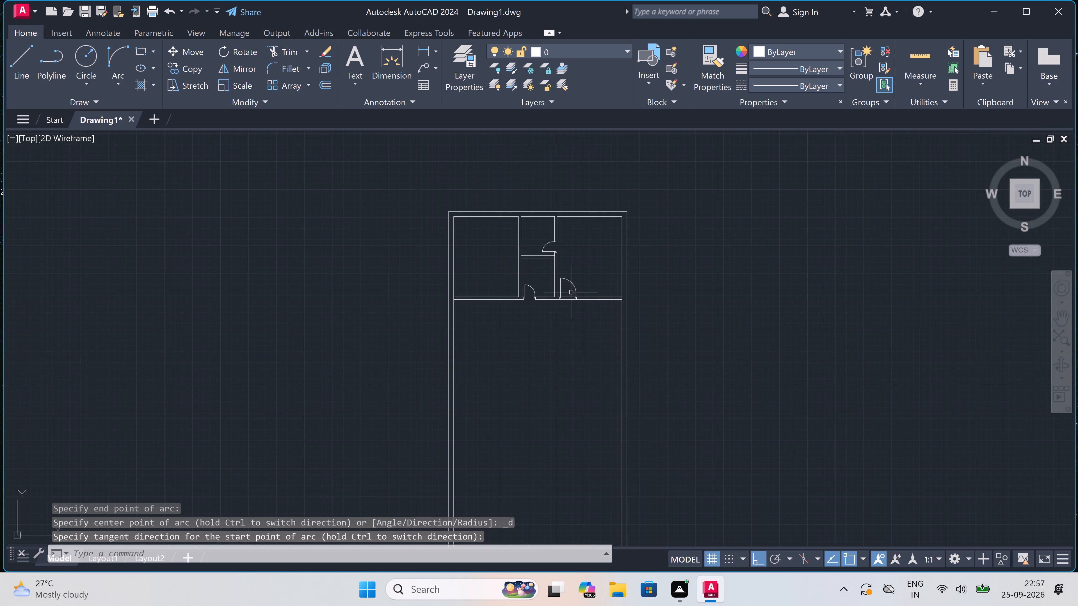
scroll(512, 299, "up", 3)
scroll(530, 279, "up", 1)
scroll(512, 262, "up", 2)
type("L")
key("space")
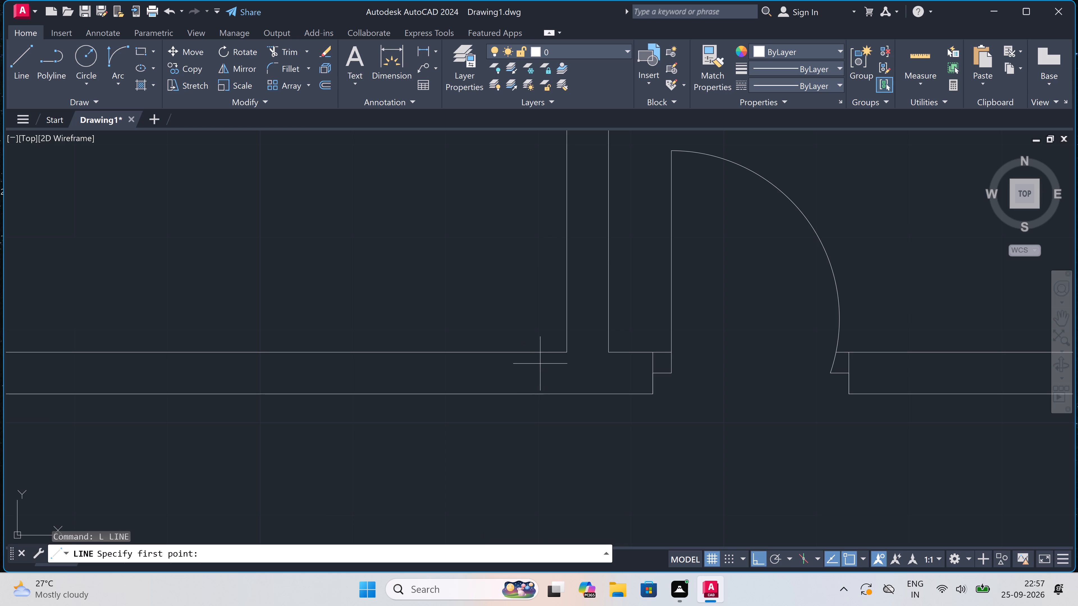
left_click(526, 352)
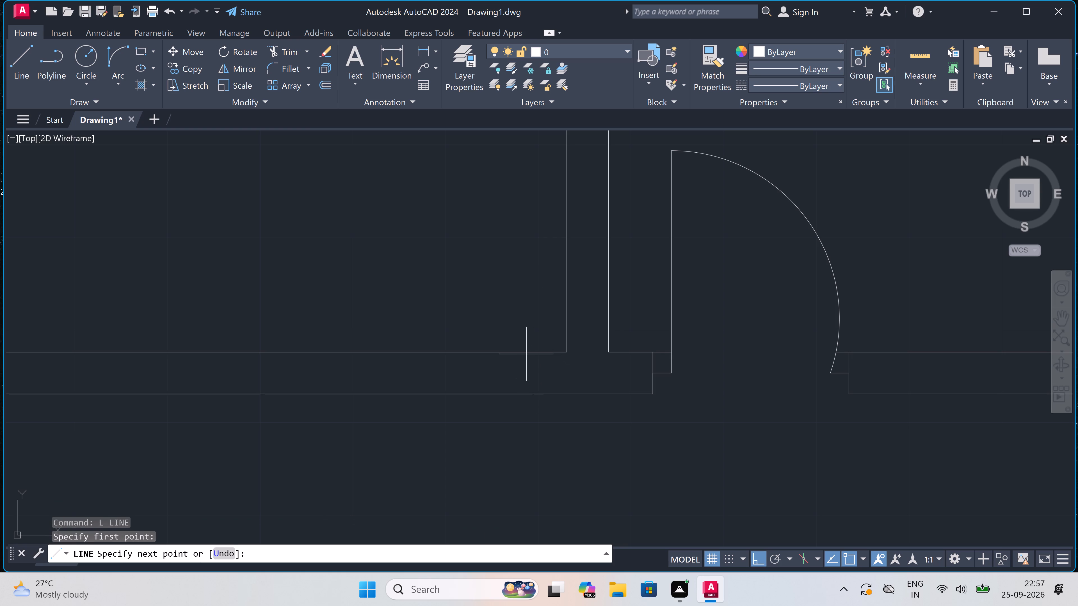
double_click(527, 395)
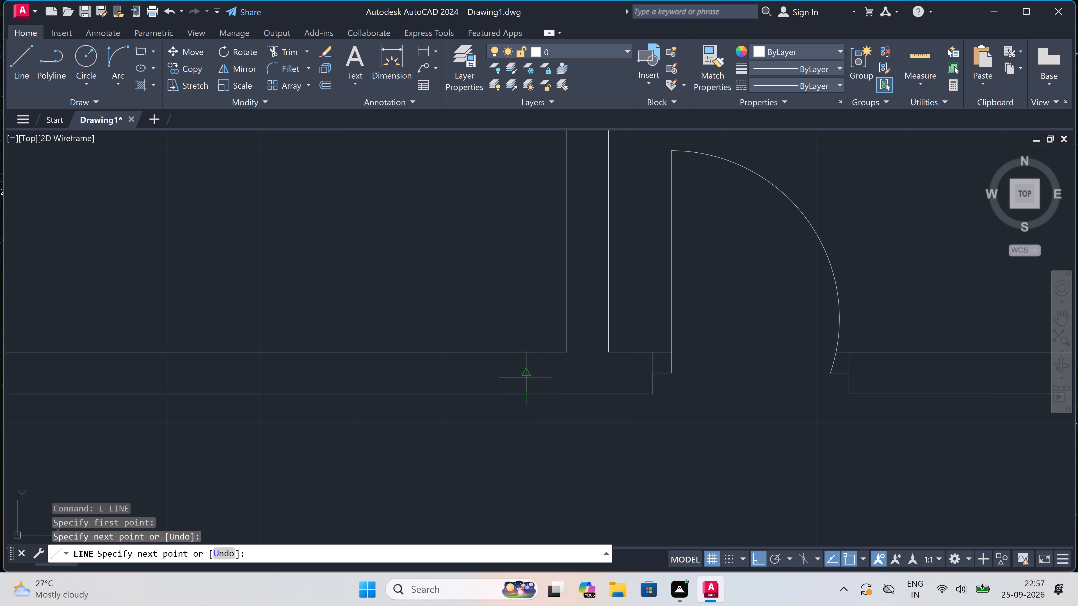
left_click(525, 376)
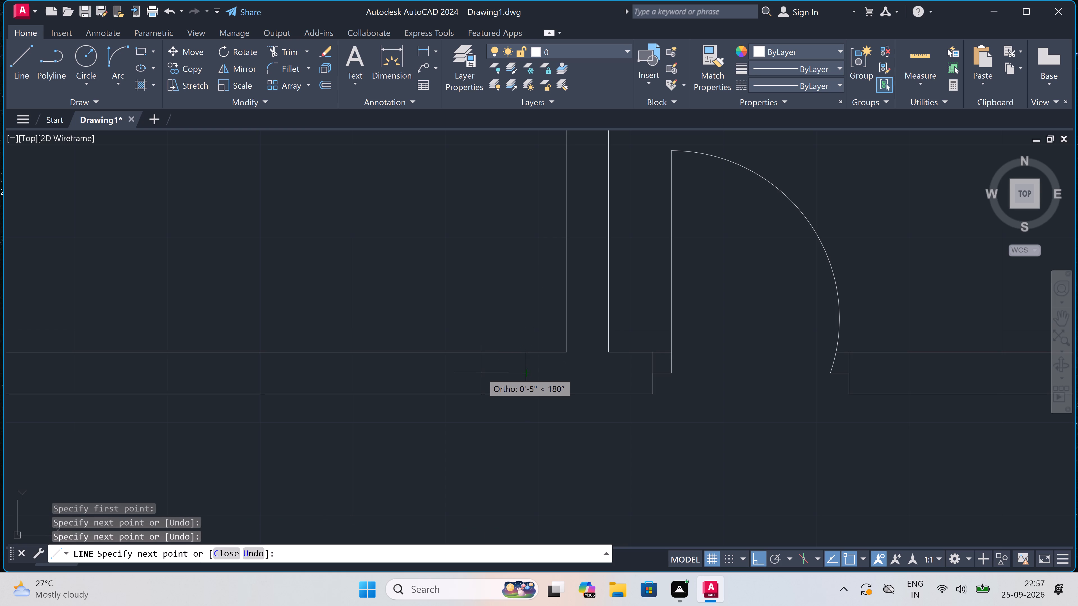
key("2")
type("\"")
key("space")
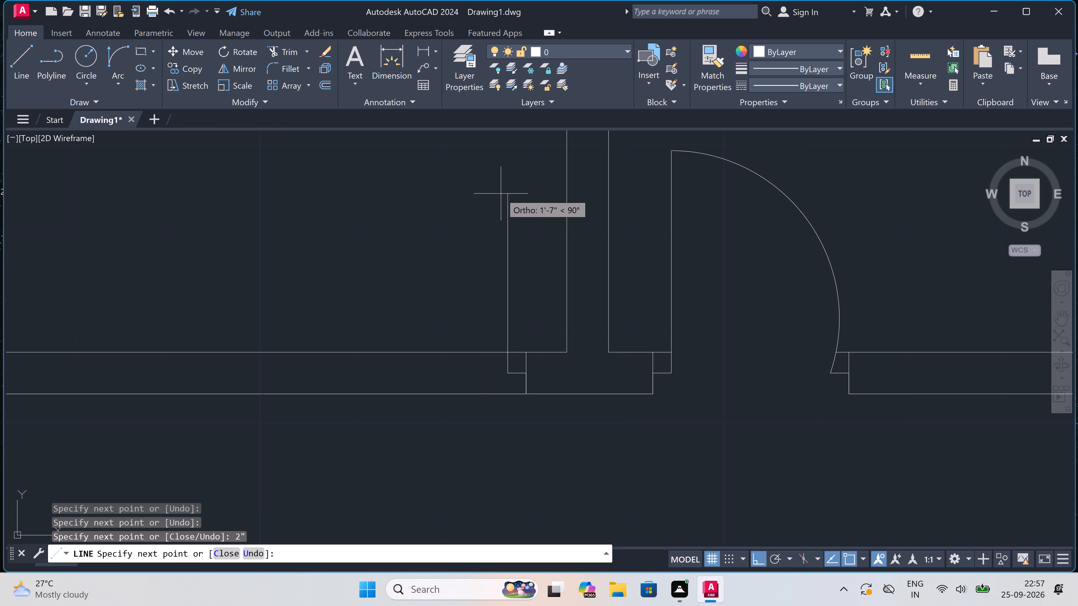
type("3'")
key("space")
key("Escape")
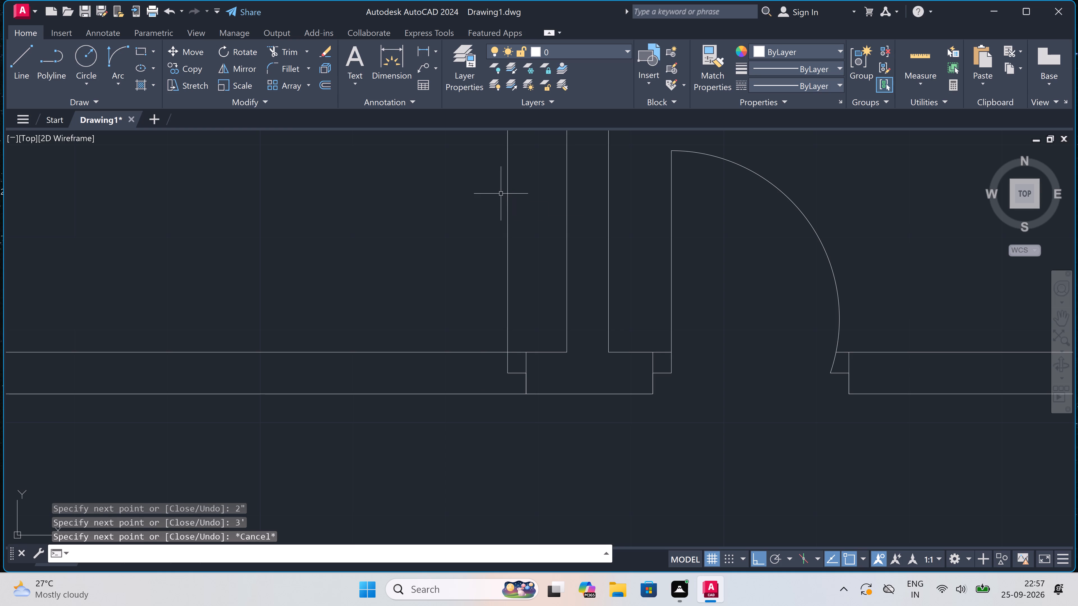
Draw the opposite jamb across the left room's lower wall, with a 2" stop from its midpoint toward the door leaf.
key("space")
scroll(417, 279, "down", 1)
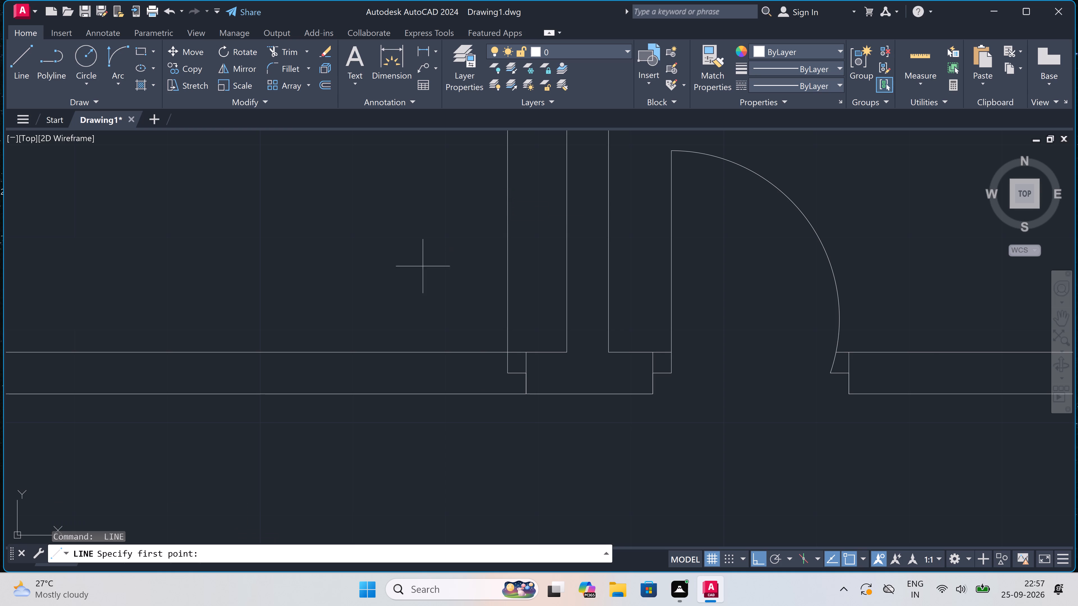
scroll(417, 279, "down", 1)
scroll(397, 242, "down", 2)
scroll(373, 193, "up", 2)
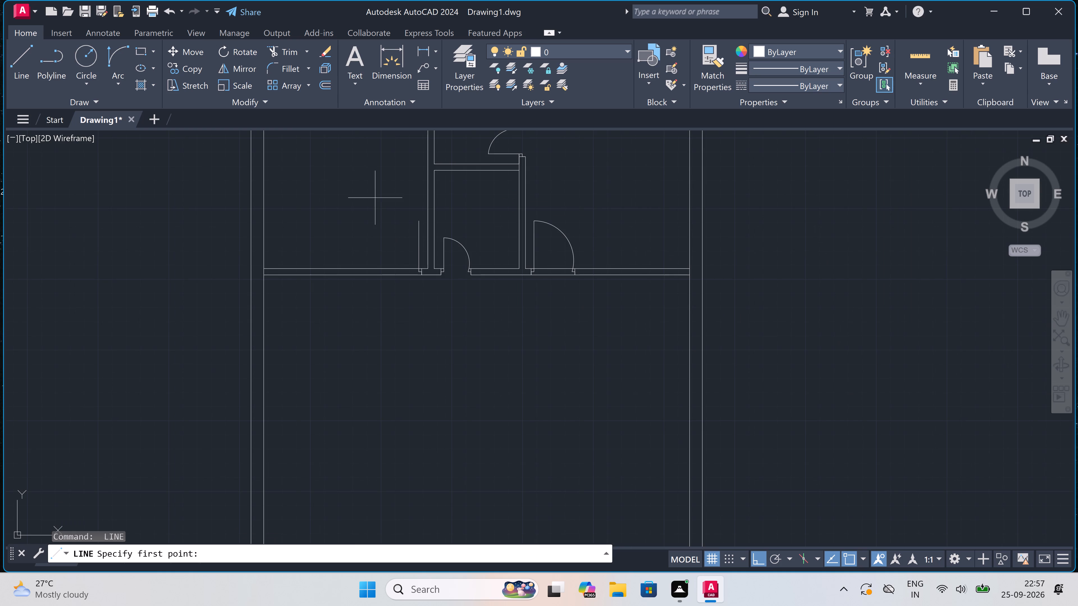
scroll(373, 193, "up", 1)
scroll(390, 382, "down", 2)
scroll(399, 425, "up", 1)
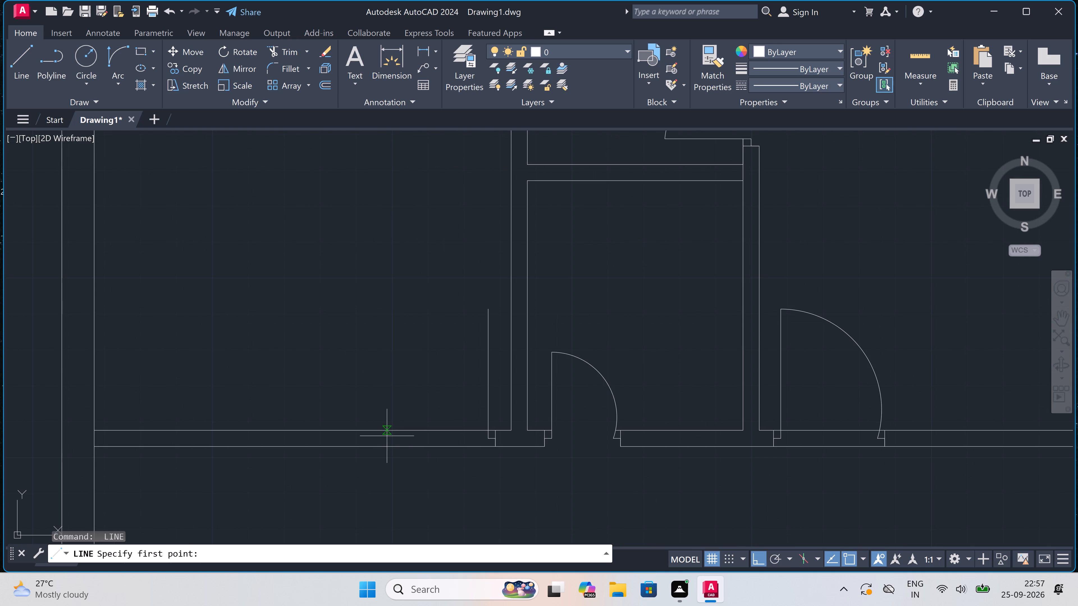
left_click(388, 431)
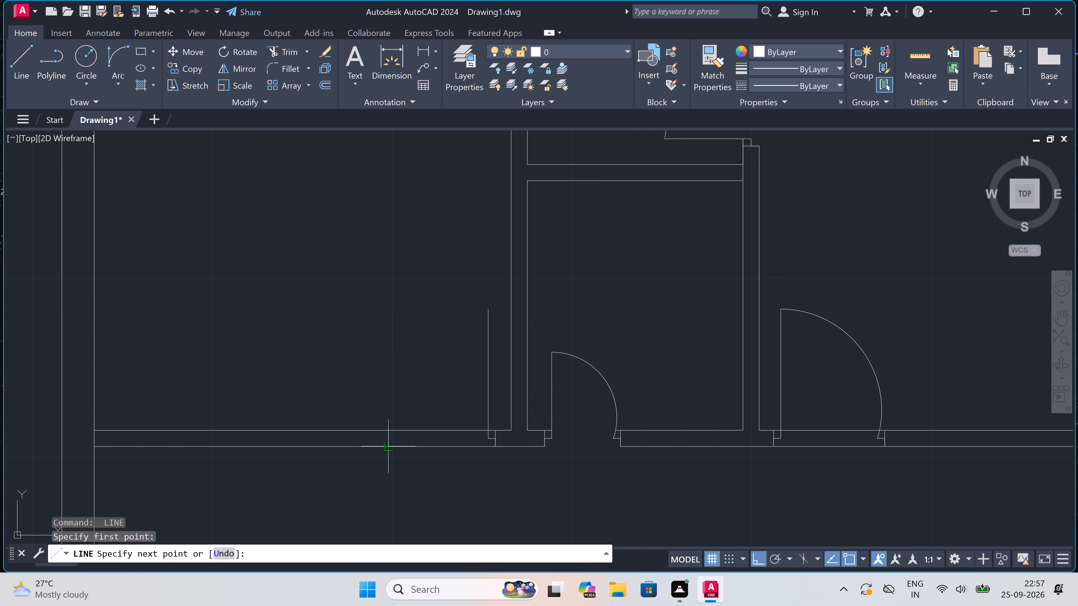
left_click(388, 446)
scroll(387, 439, "up", 2)
left_click(387, 439)
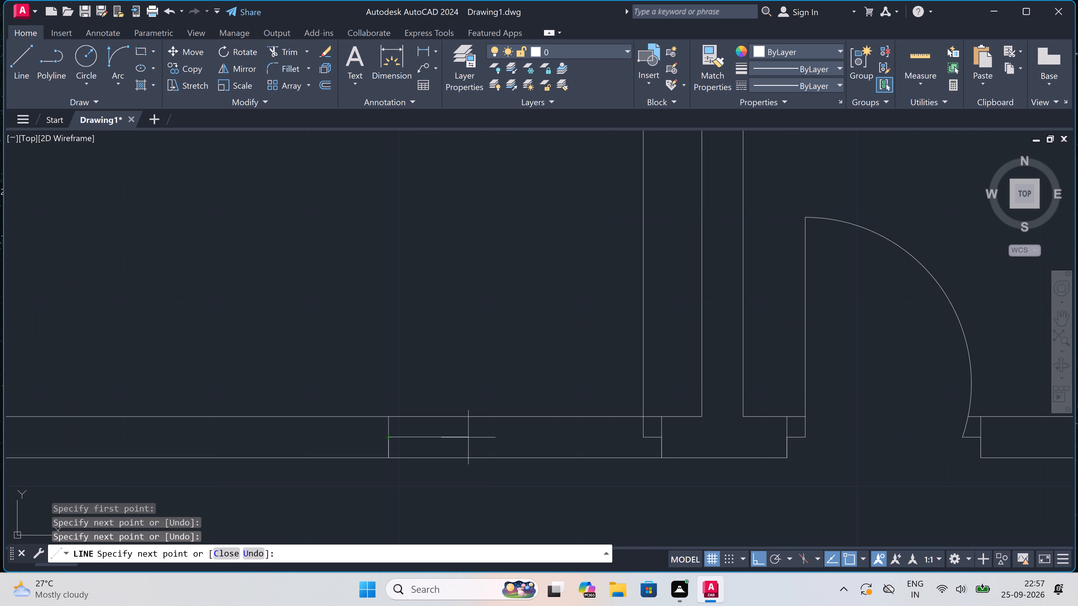
key("2")
type("\"")
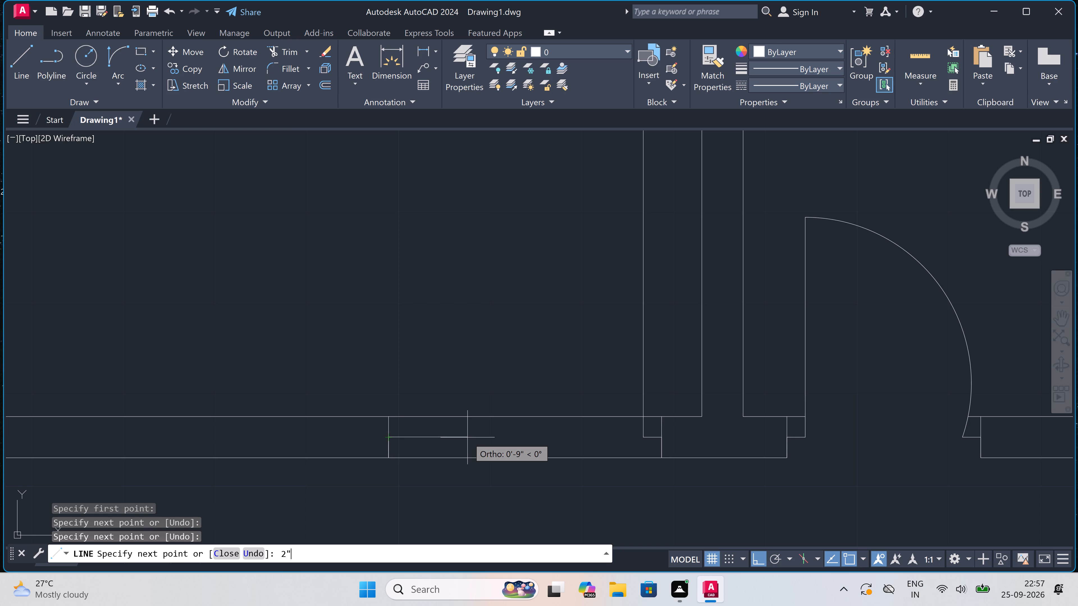
key("space")
key("Escape")
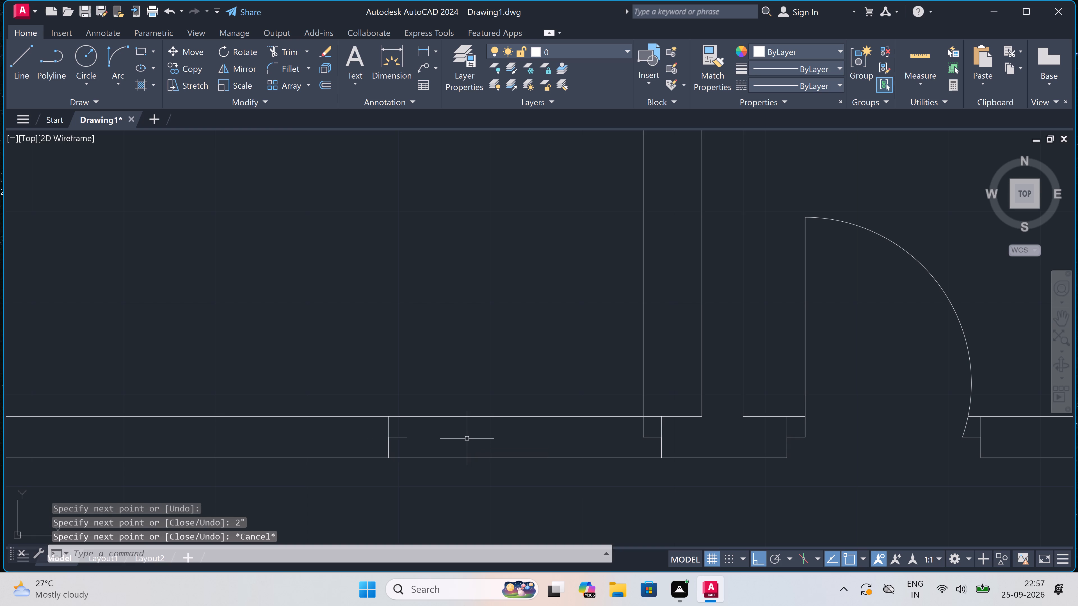
Draw the left room's door swing as an arc from the opposite stop's end to the leaf's top end, starting vertically.
scroll(468, 441, "down", 2)
scroll(469, 437, "up", 1)
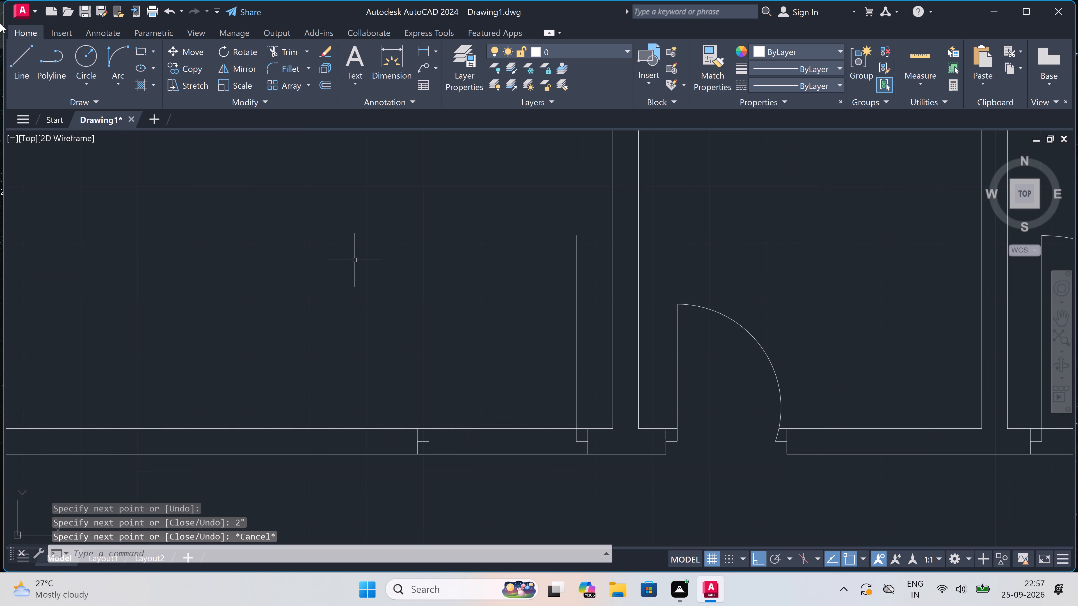
left_click(120, 57)
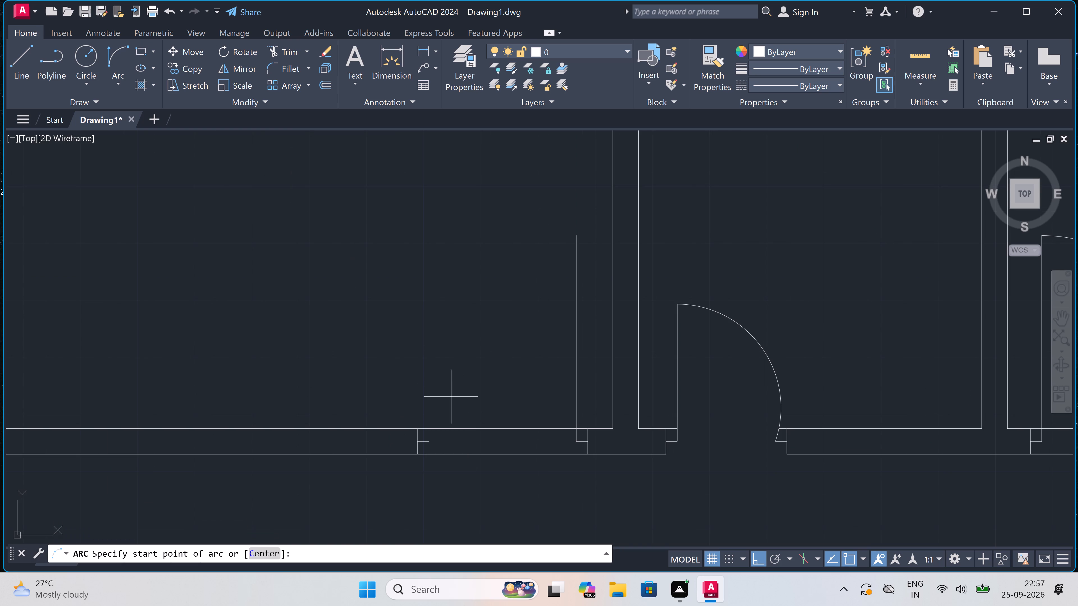
left_click(427, 443)
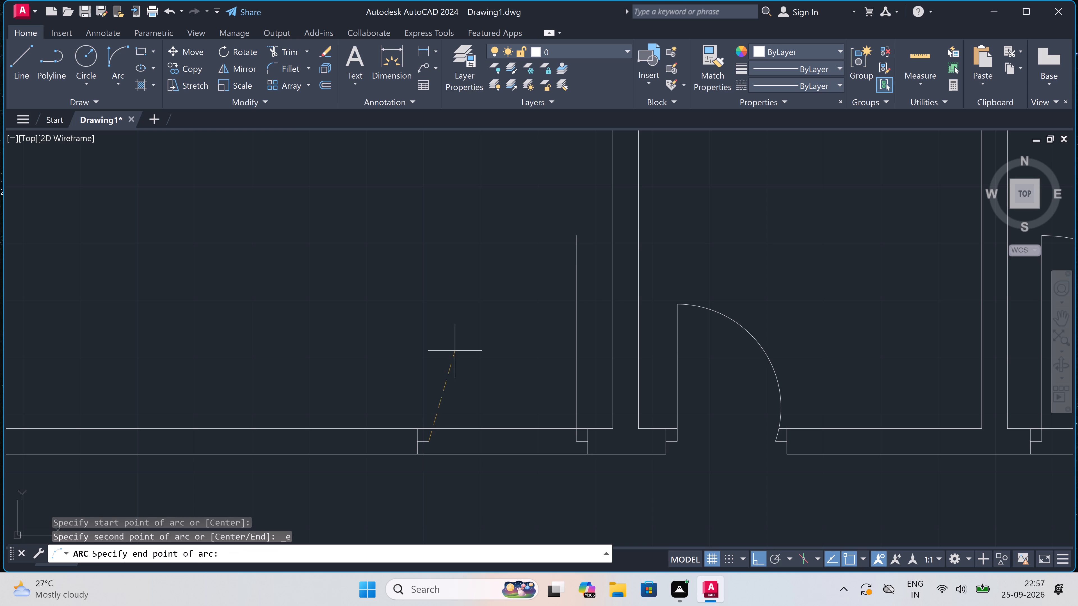
left_click(577, 233)
left_click(460, 232)
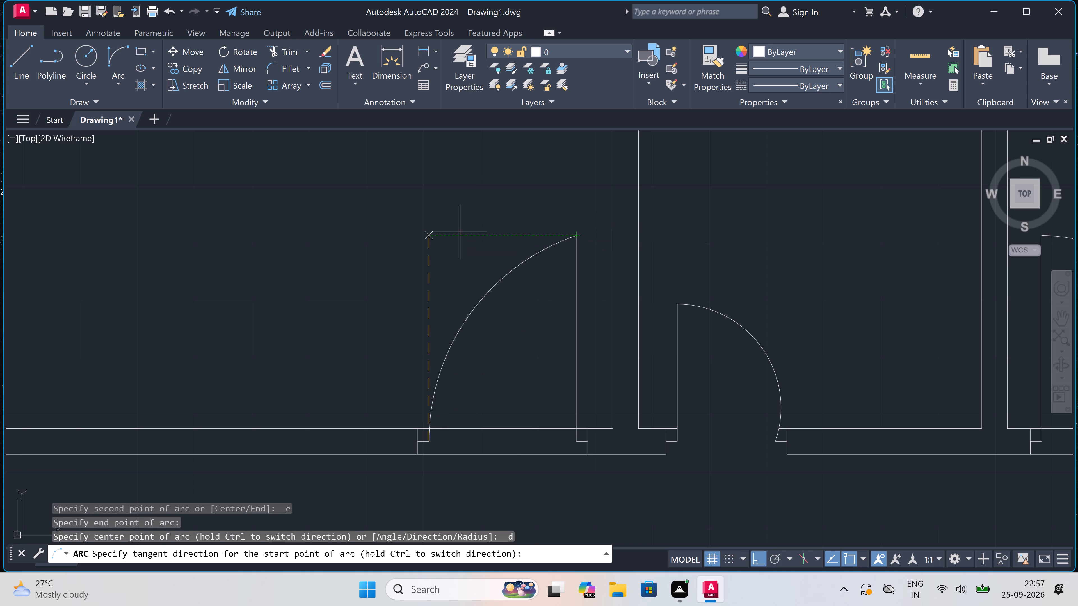
Draw a window in the left room's upper wall: a jamb across the wall, a 5' line from its midpoint, and the opposite jamb.
scroll(460, 232, "down", 7)
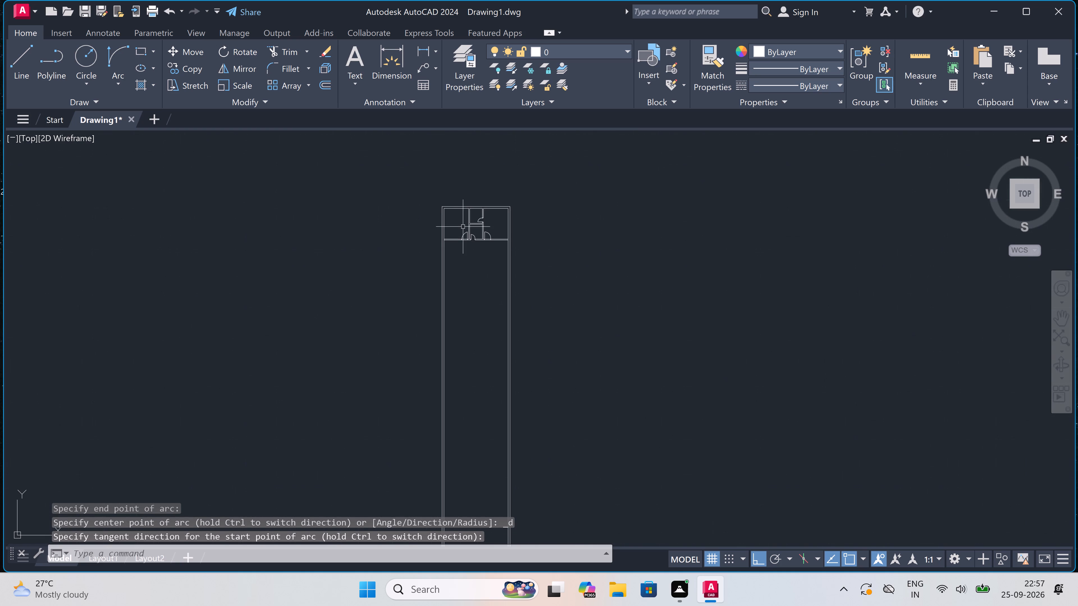
scroll(457, 194, "up", 3)
scroll(450, 238, "up", 2)
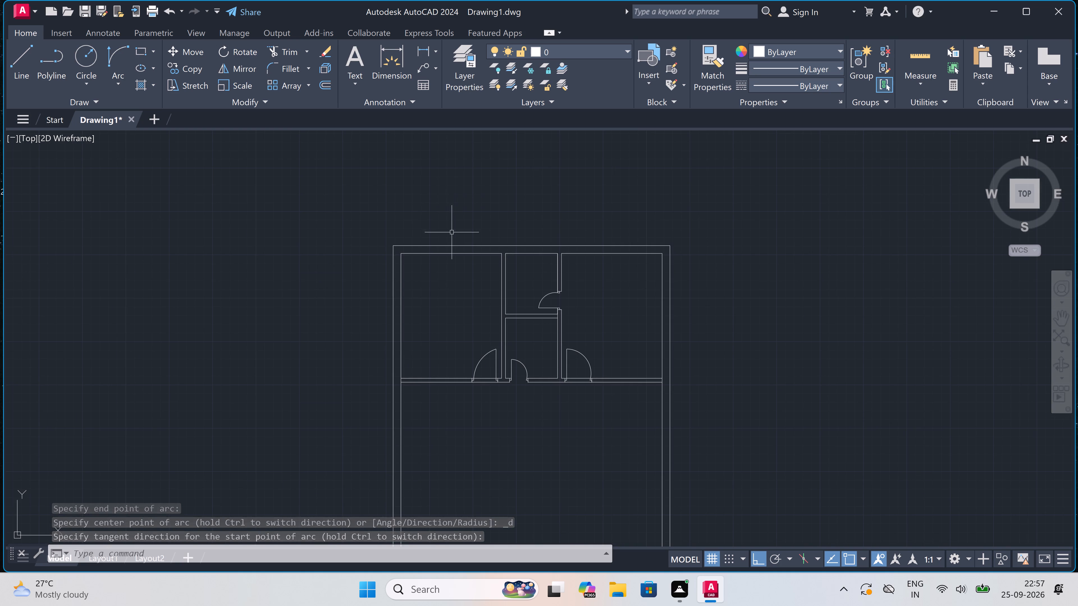
scroll(450, 238, "up", 1)
type("L")
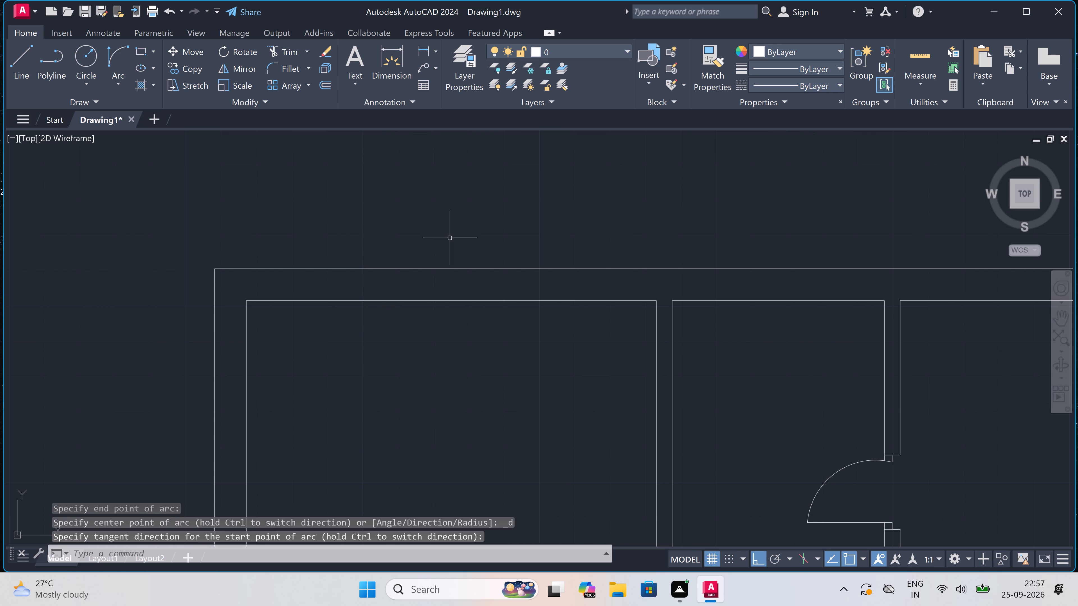
key("space")
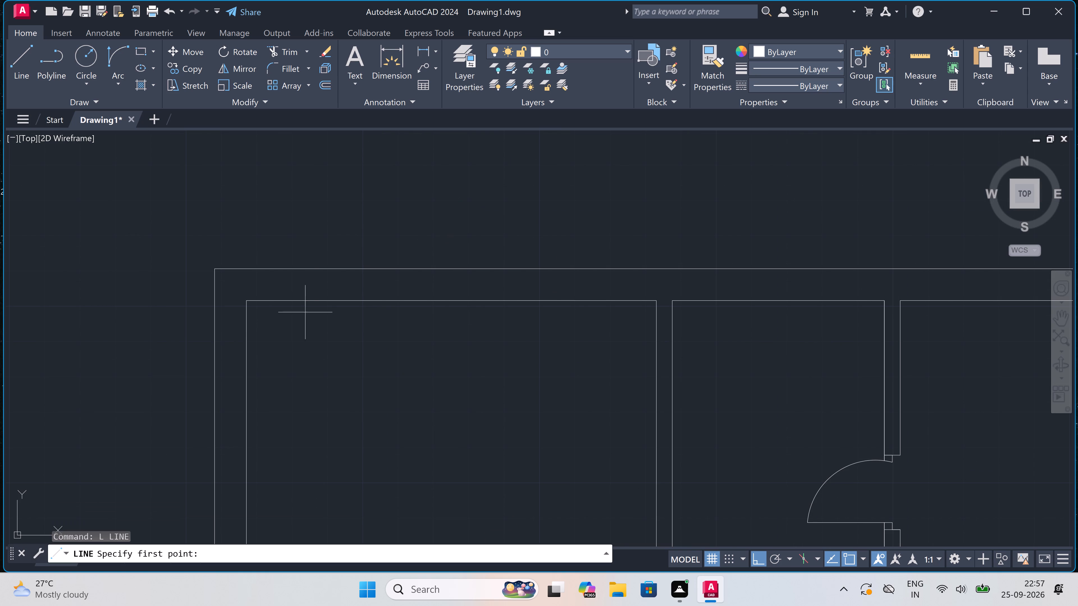
left_click(334, 267)
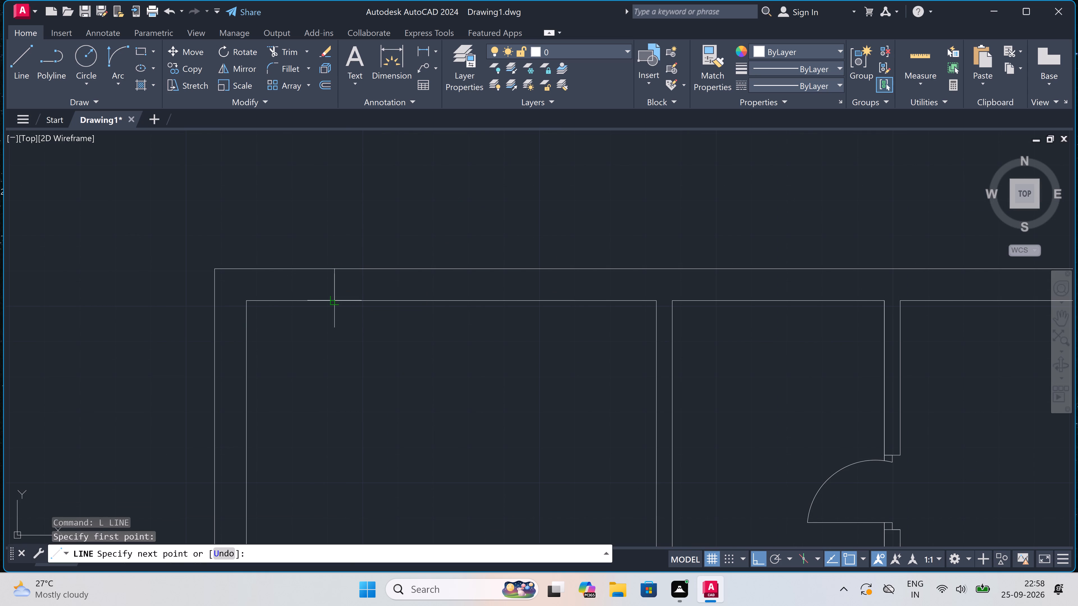
left_click(337, 298)
left_click(334, 286)
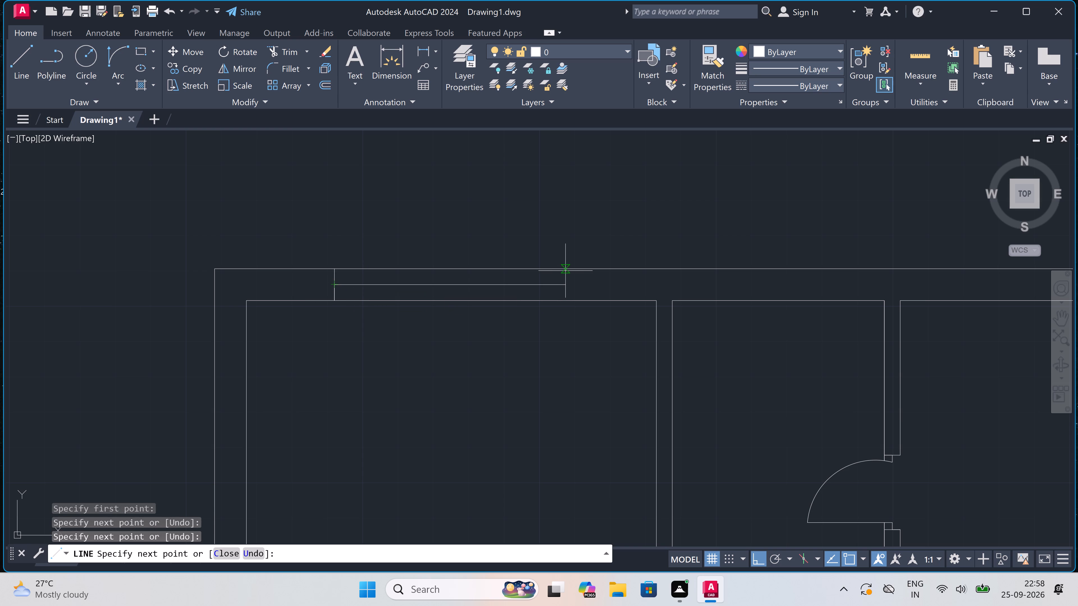
type("5'")
key("space")
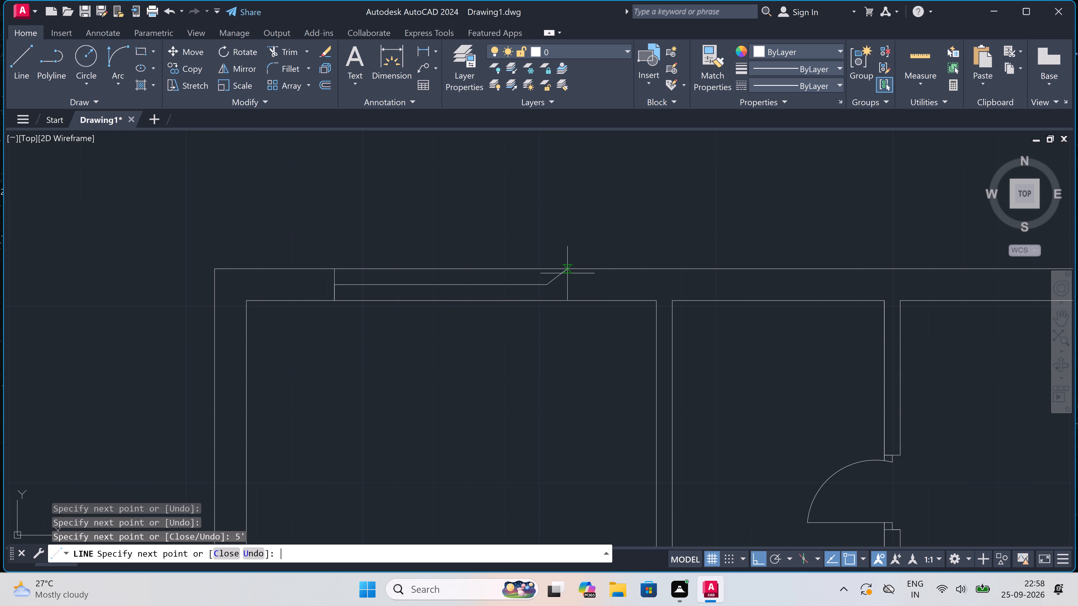
left_click(544, 266)
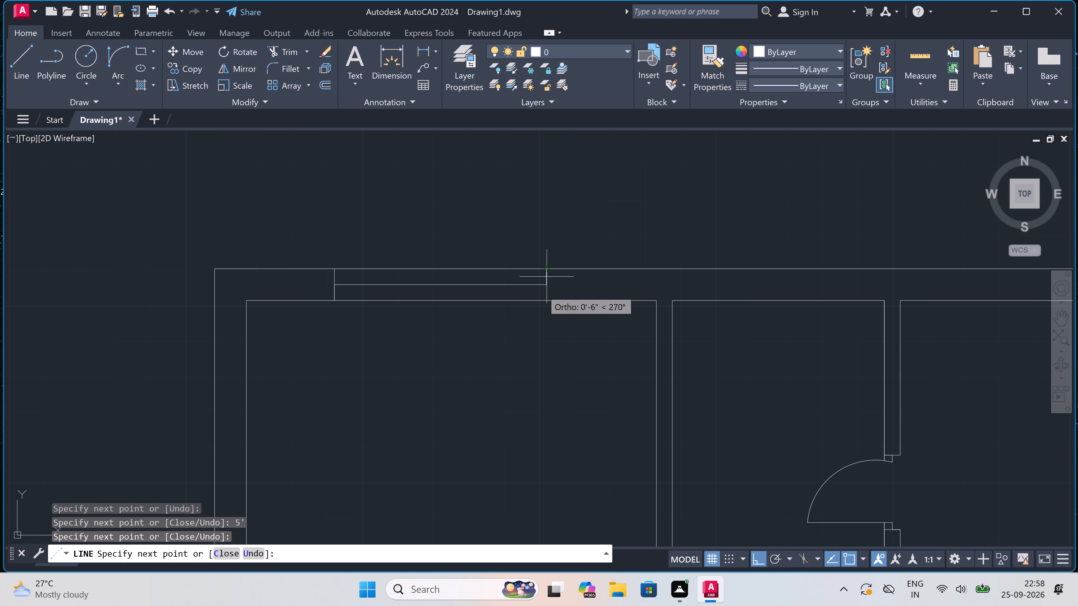
left_click(546, 301)
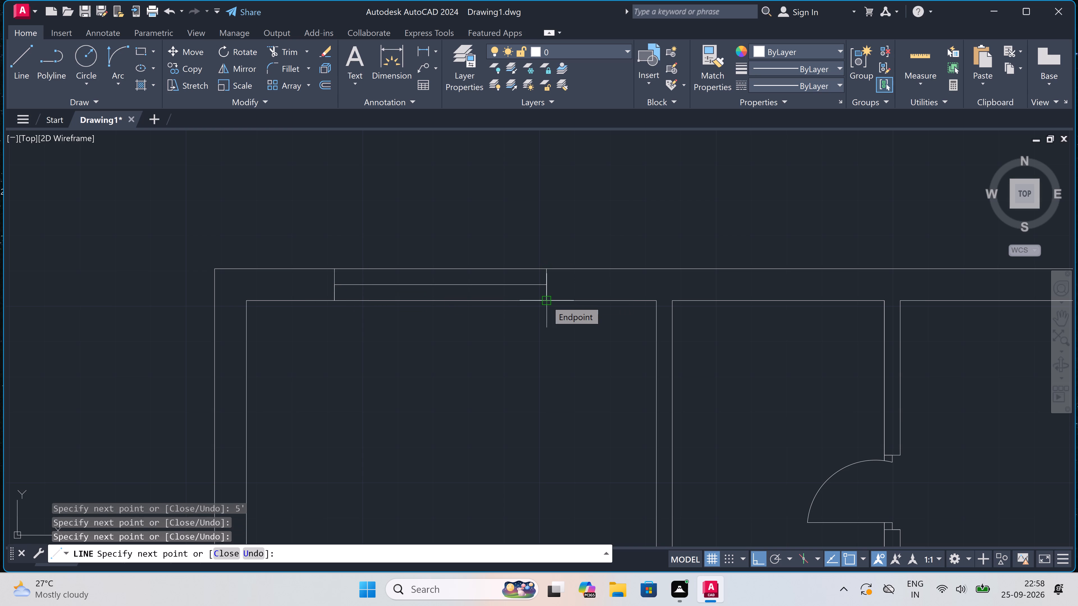
key("Escape")
Draw a window in the small middle room's upper wall with a jamb, a 2' line from its midpoint, and the opposite jamb.
key("space")
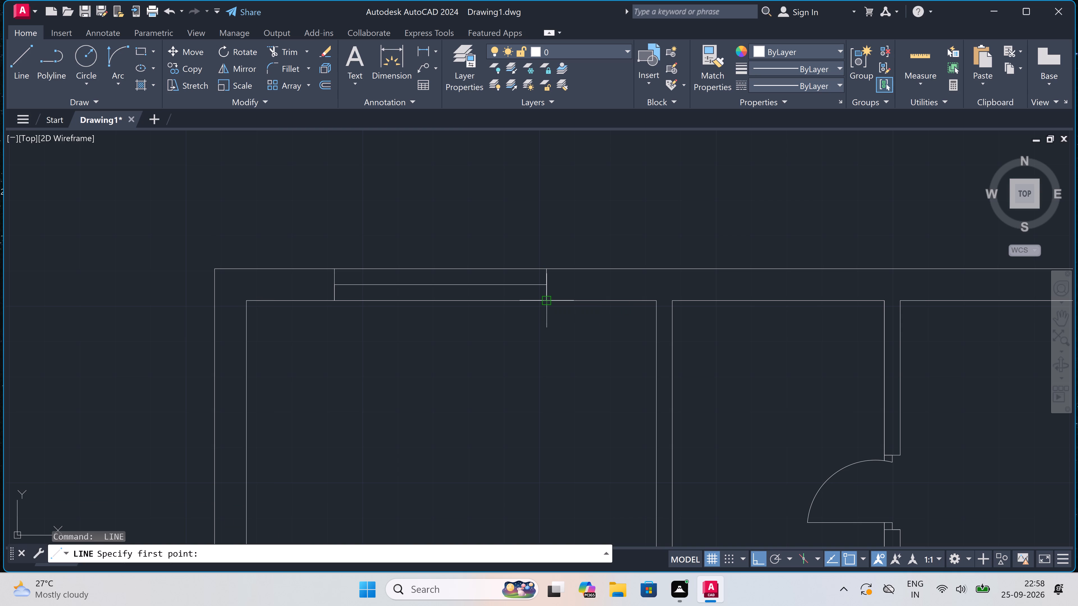
scroll(543, 298, "down", 2)
scroll(686, 284, "up", 2)
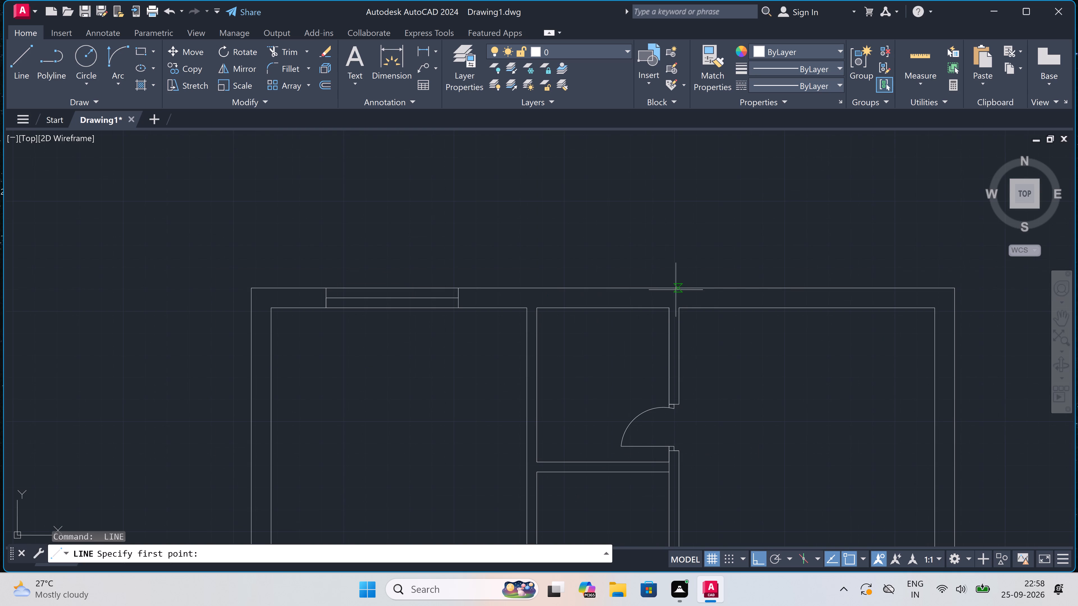
scroll(647, 287, "up", 3)
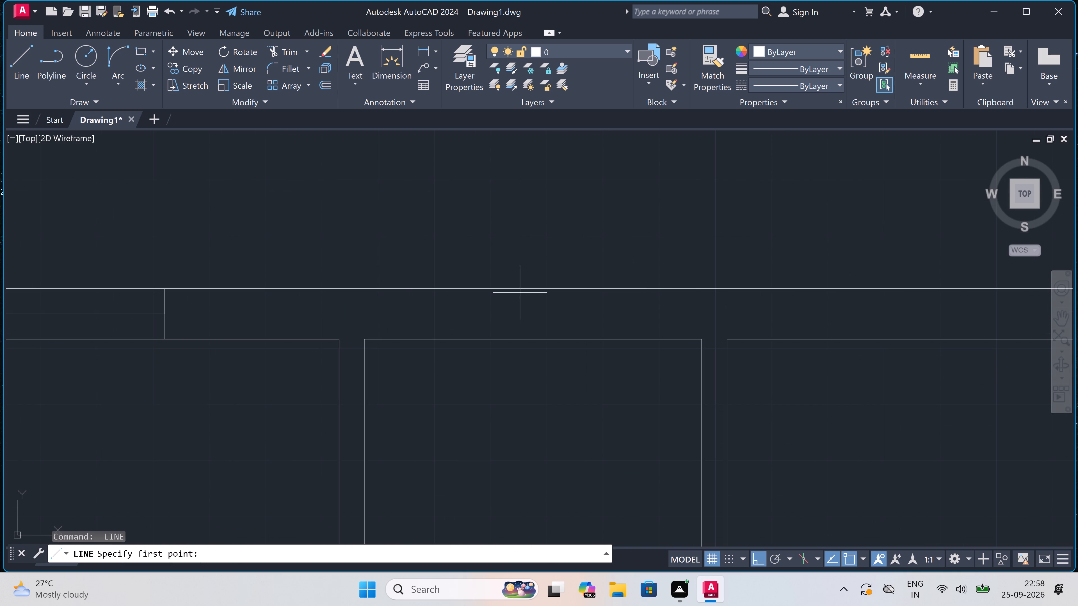
left_click(462, 287)
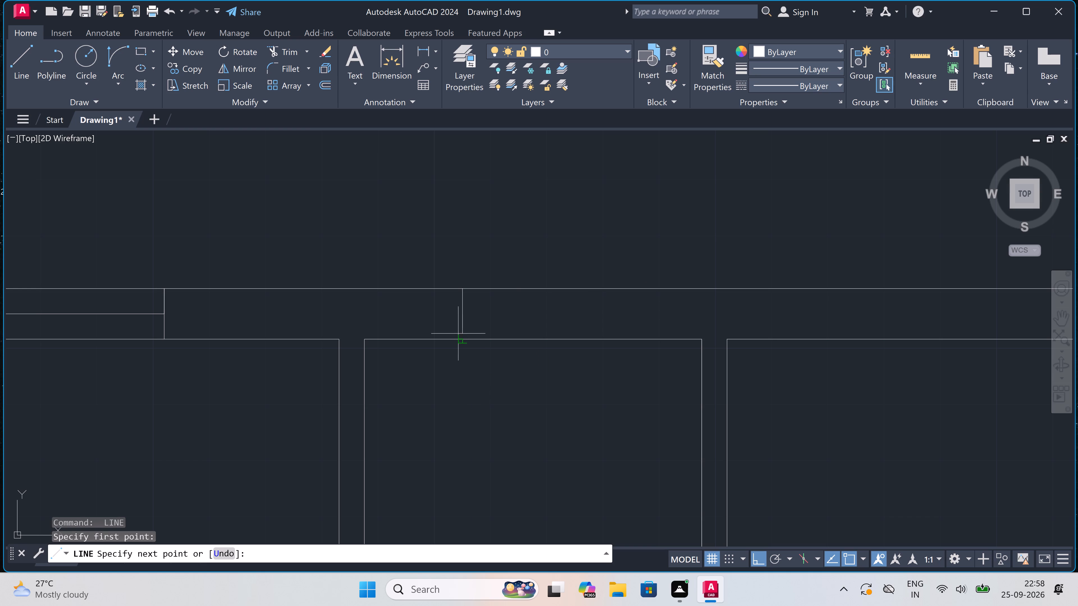
left_click(461, 337)
left_click(463, 316)
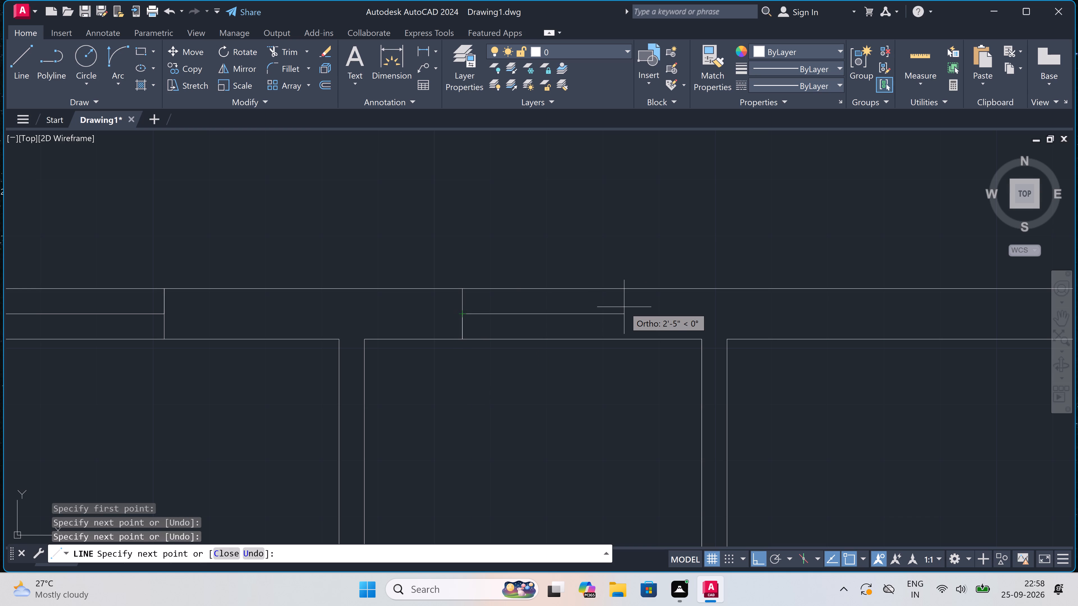
type("2'")
key("space")
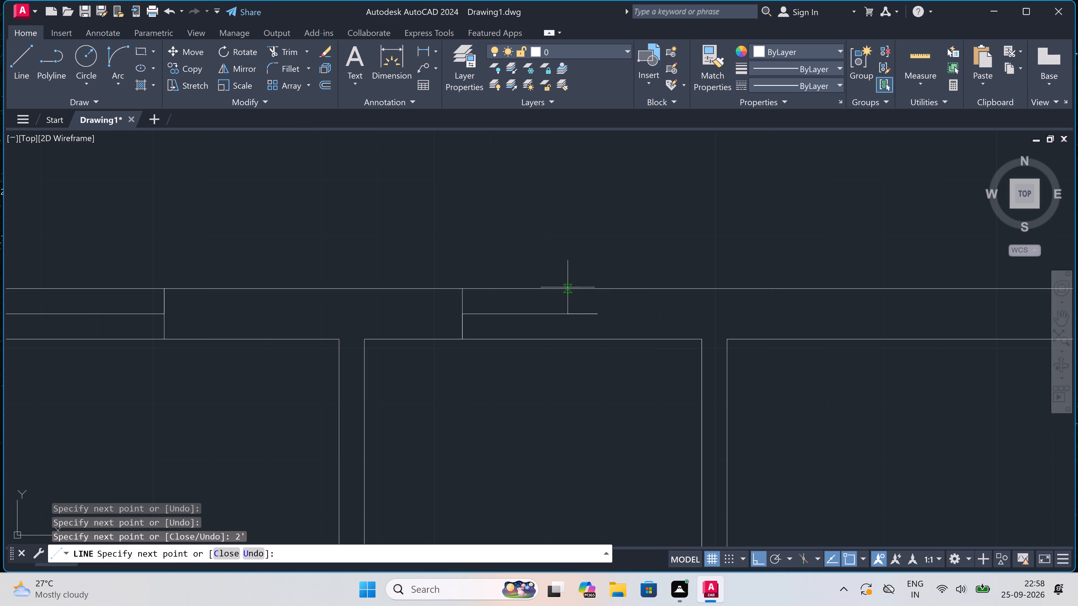
left_click_drag(597, 291, 598, 294)
left_click(599, 339)
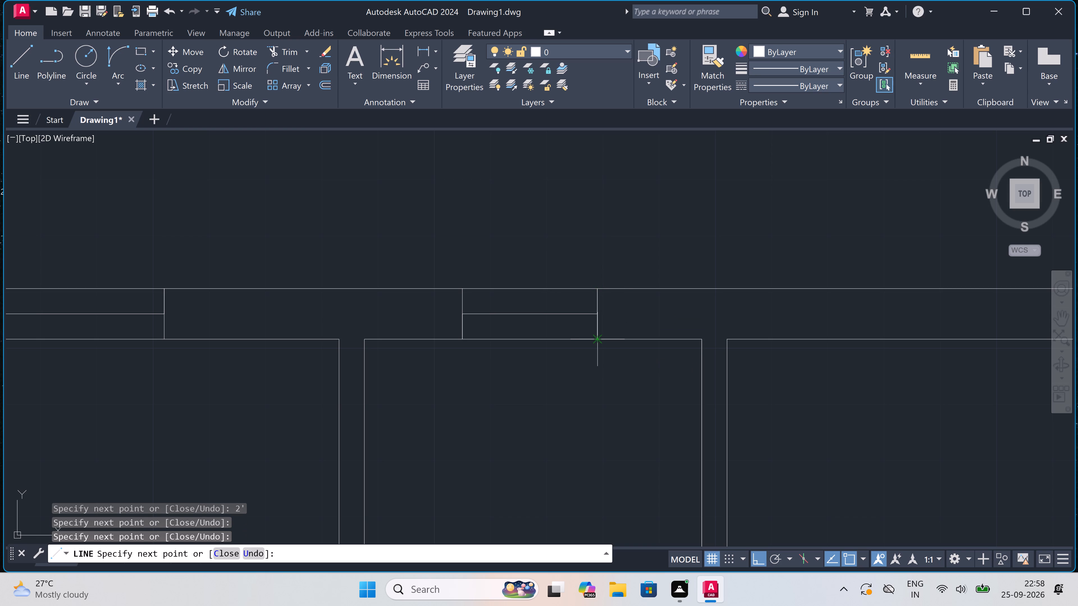
key("Escape")
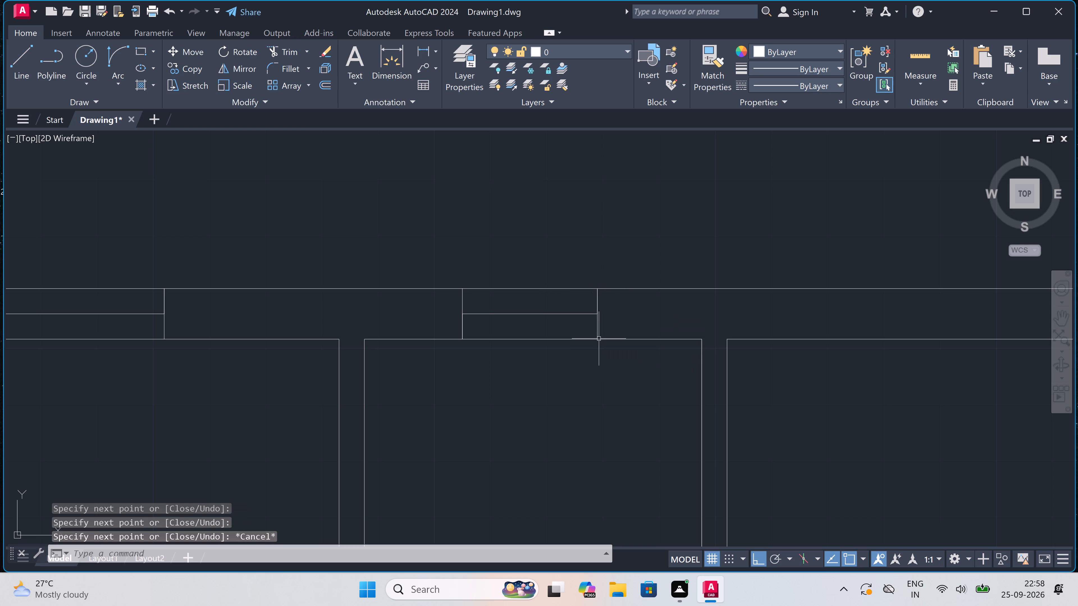
Draw a window in the right room's upper wall with a jamb, a 5' line from its midpoint, and the opposite jamb.
scroll(535, 336, "down", 4)
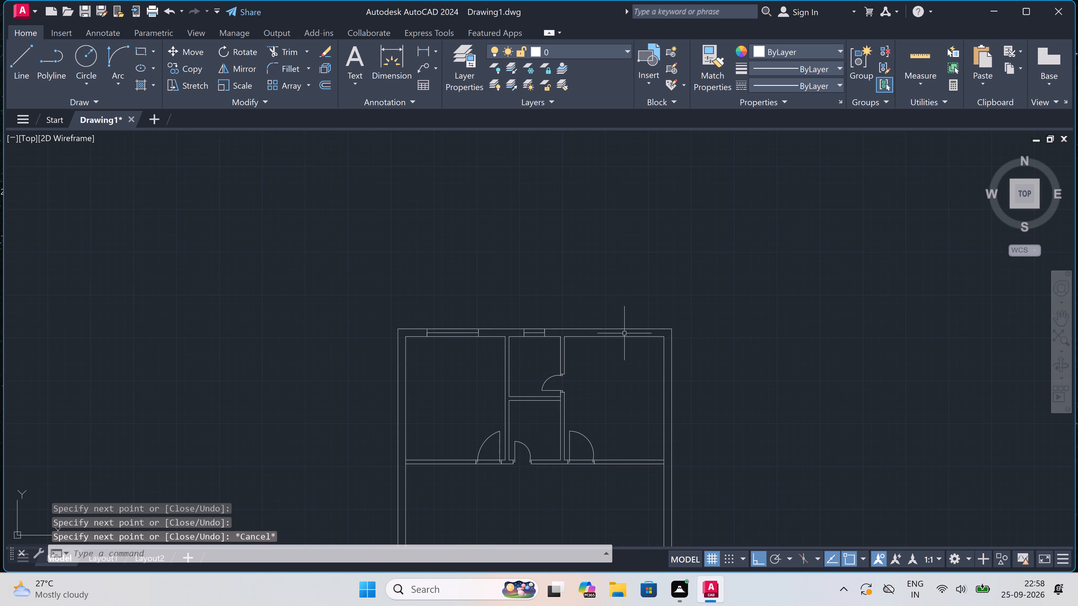
scroll(628, 333, "up", 3)
key("space")
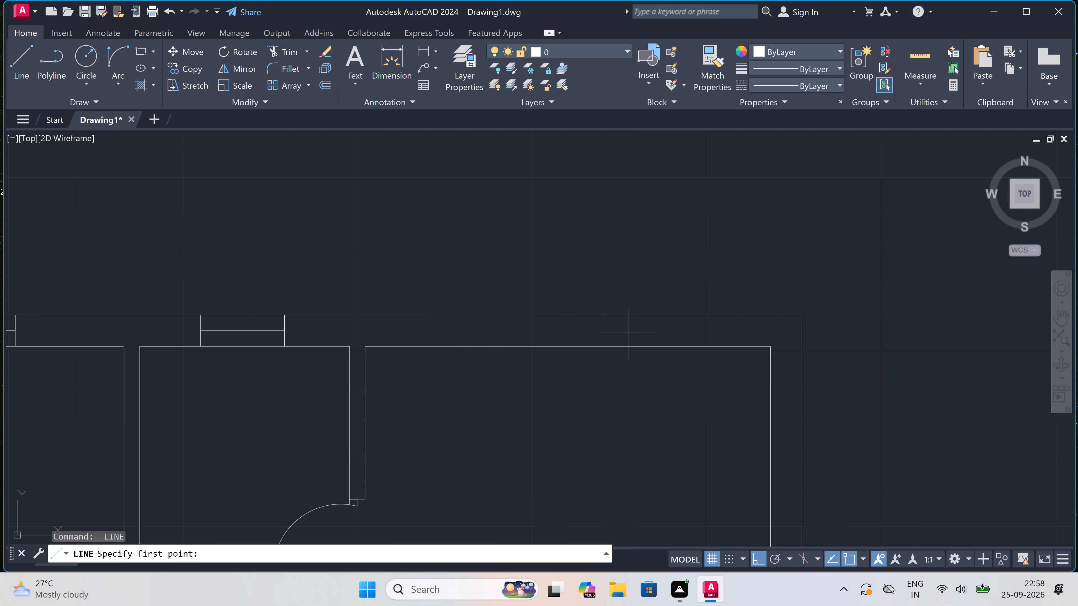
double_click(496, 313)
left_click(494, 341)
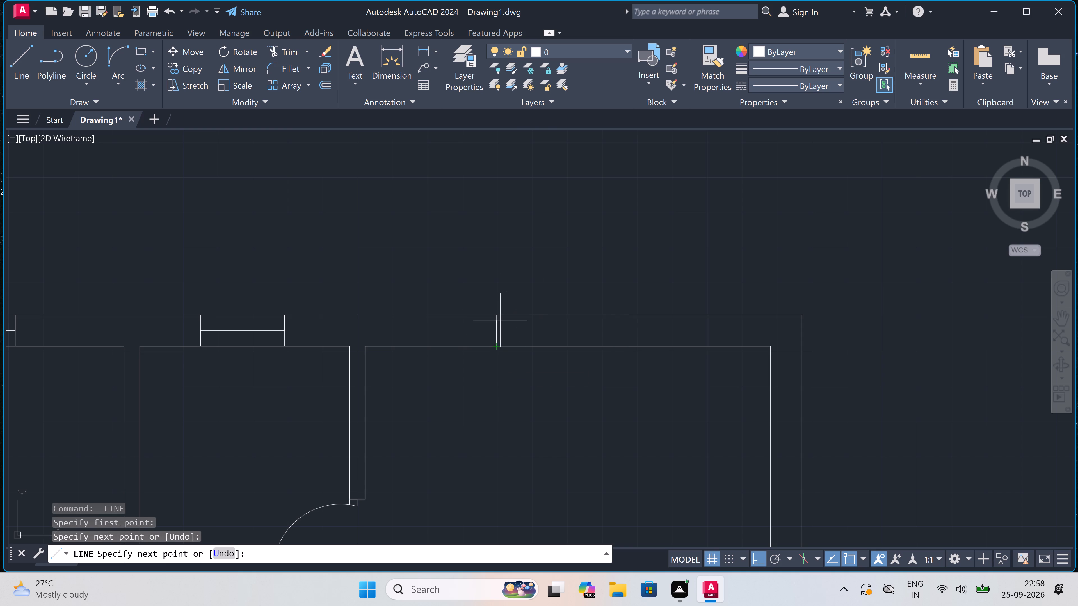
left_click_drag(498, 331, 501, 331)
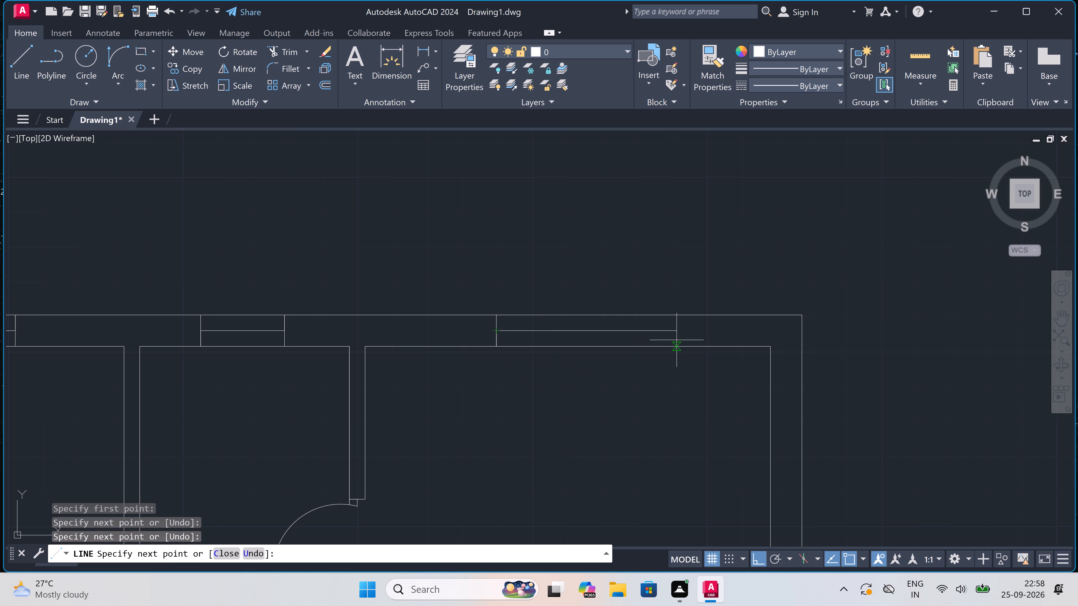
type("5'")
key("space")
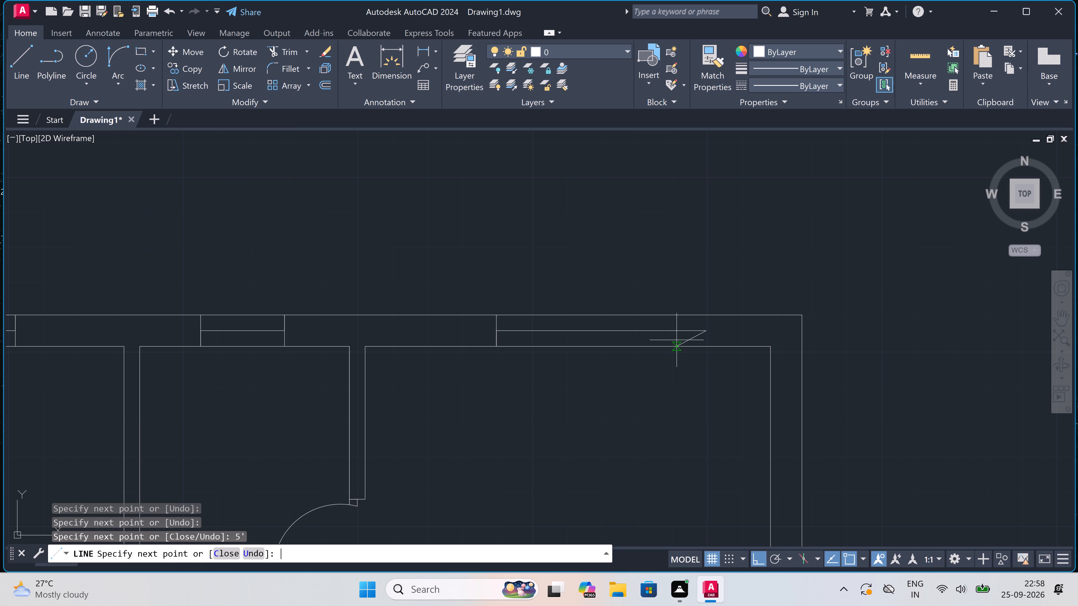
left_click(708, 316)
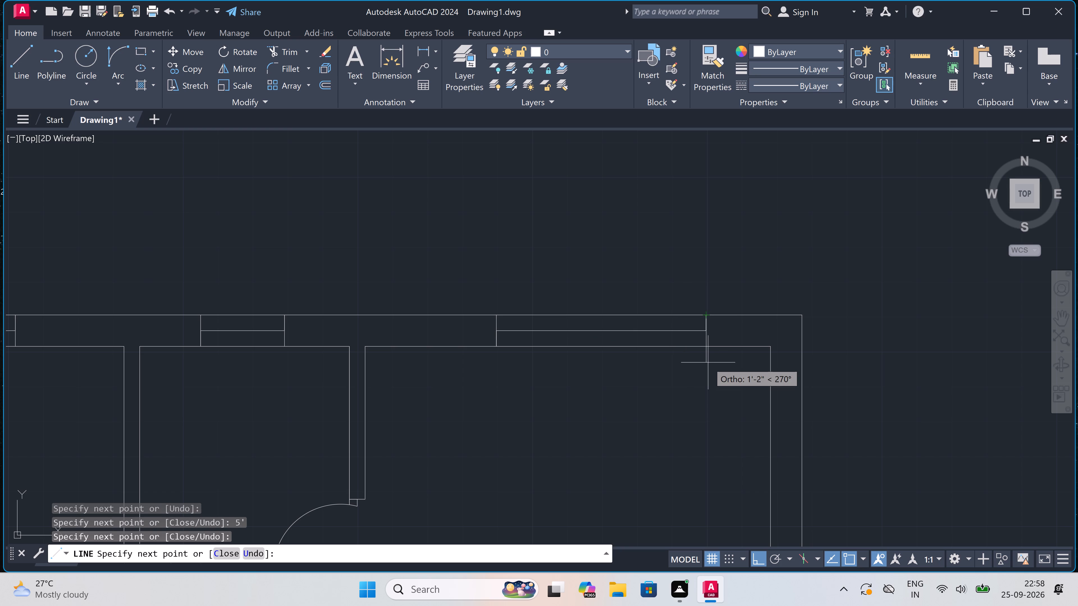
left_click(705, 348)
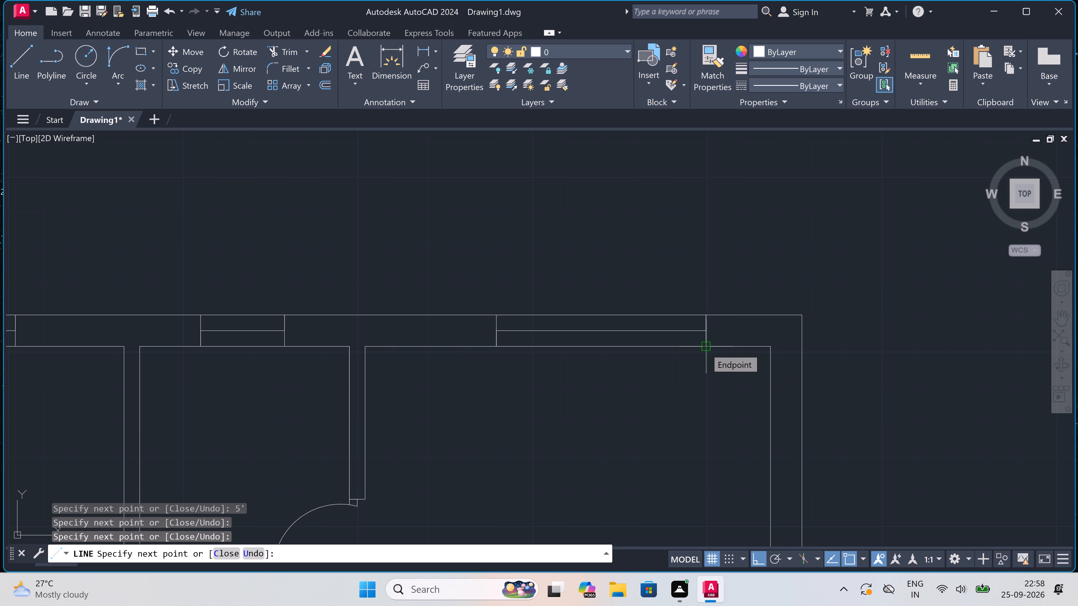
key("Escape")
Trim the wall lines crossing the right and left rooms' door openings in the lower partition wall.
scroll(639, 284, "down", 4)
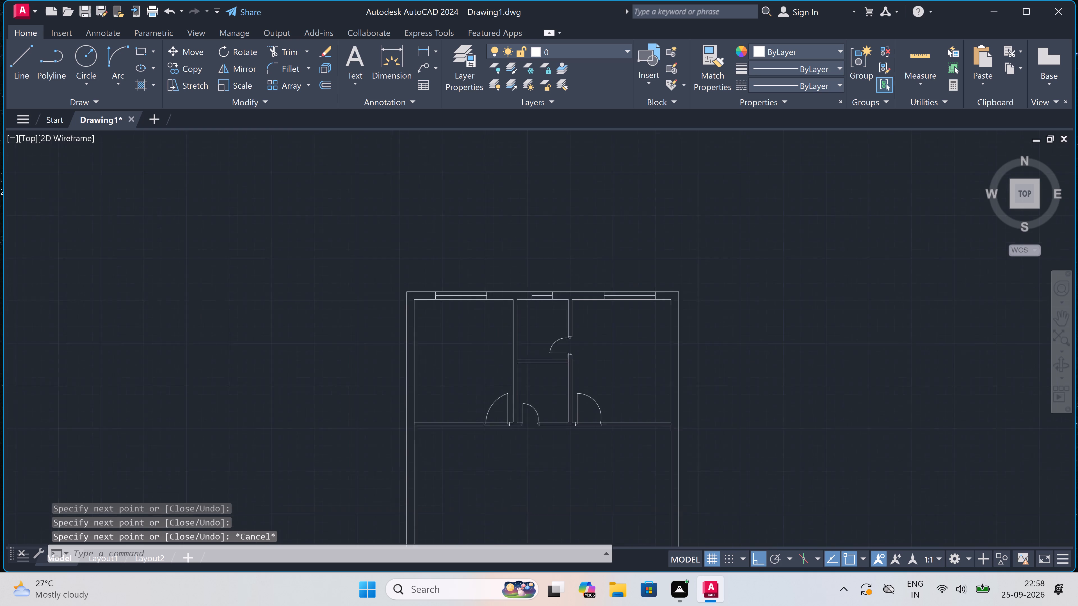
scroll(619, 391, "up", 2)
scroll(584, 382, "up", 1)
type("TR")
key("space")
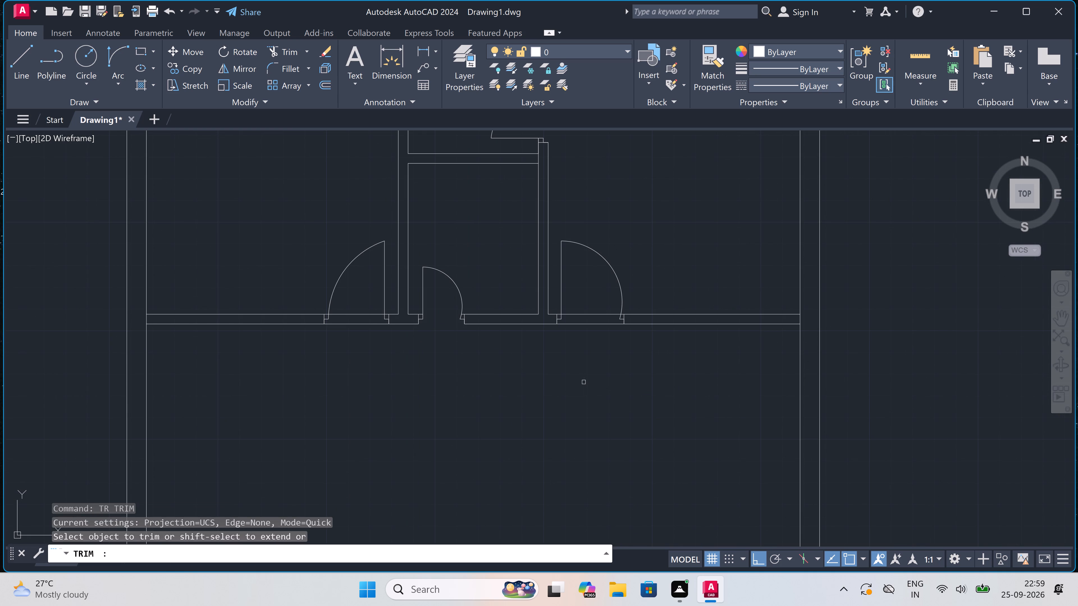
left_click(590, 309)
left_click(592, 358)
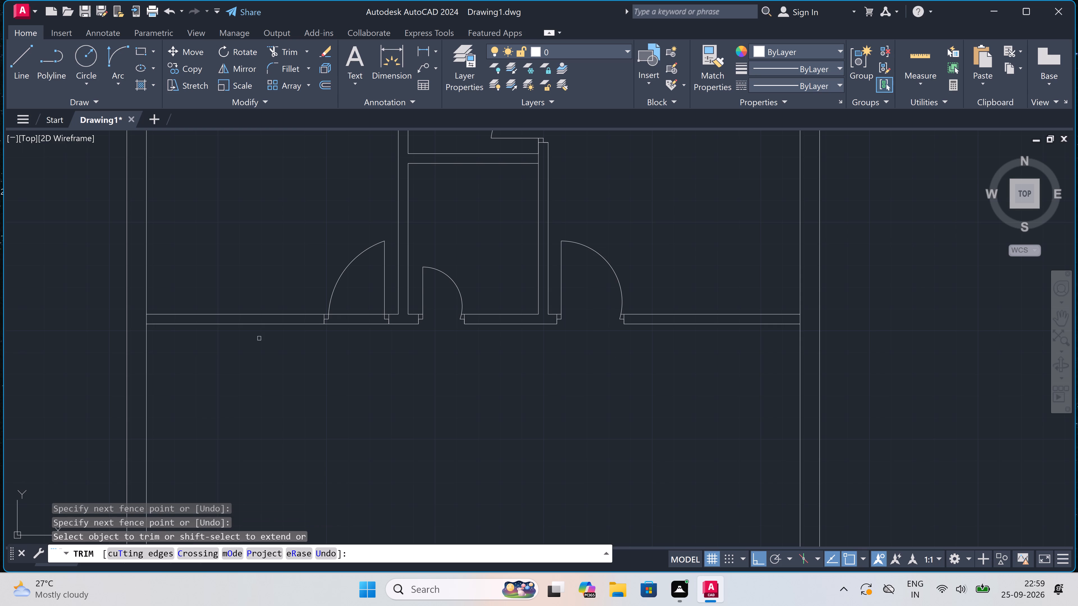
left_click(355, 289)
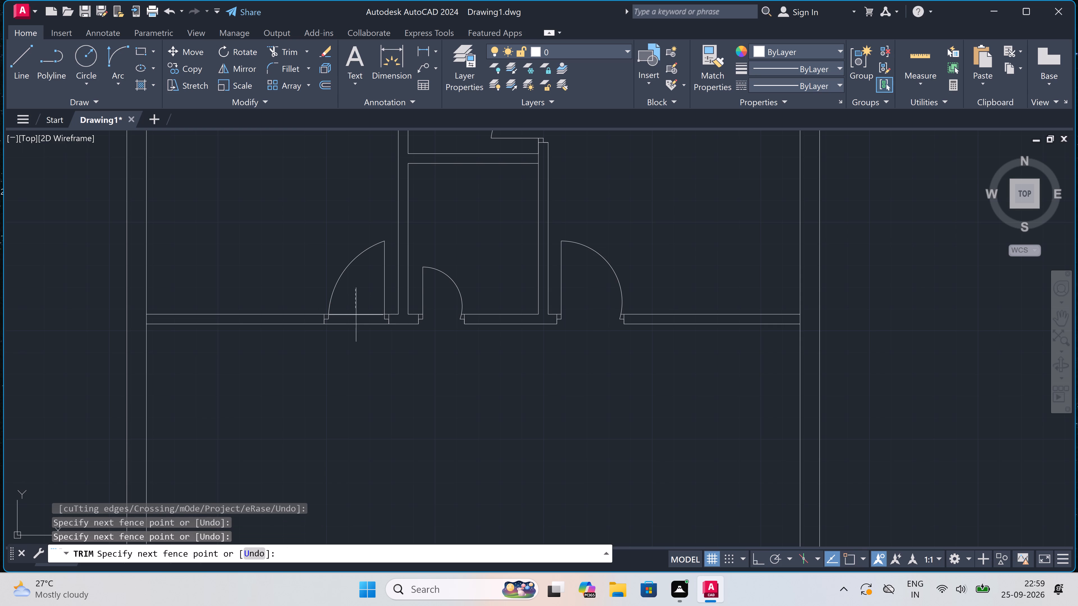
double_click(360, 339)
scroll(360, 340, "down", 2)
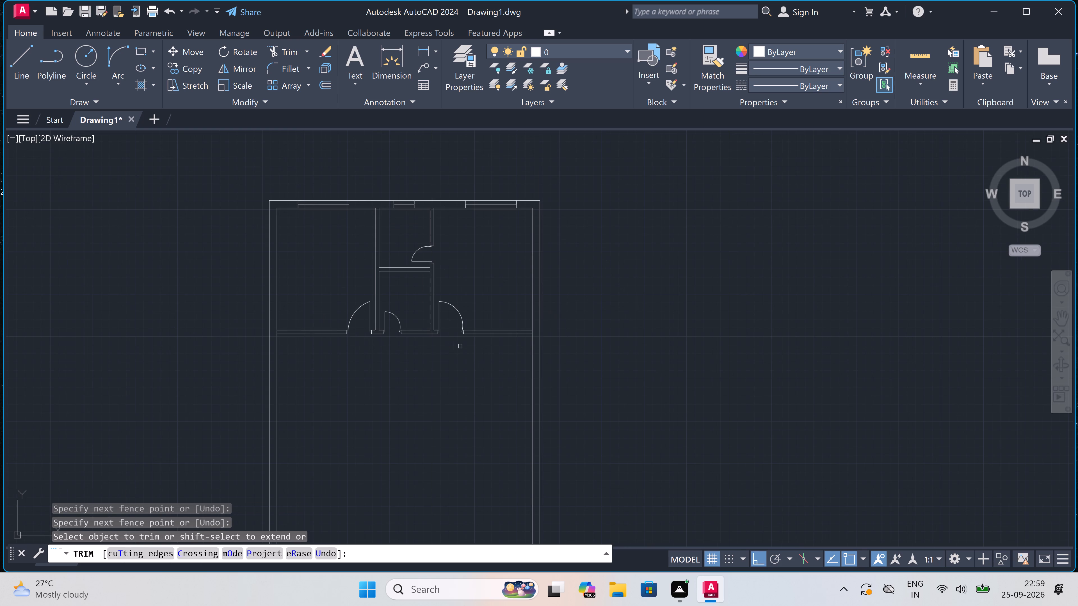
scroll(496, 372, "up", 2)
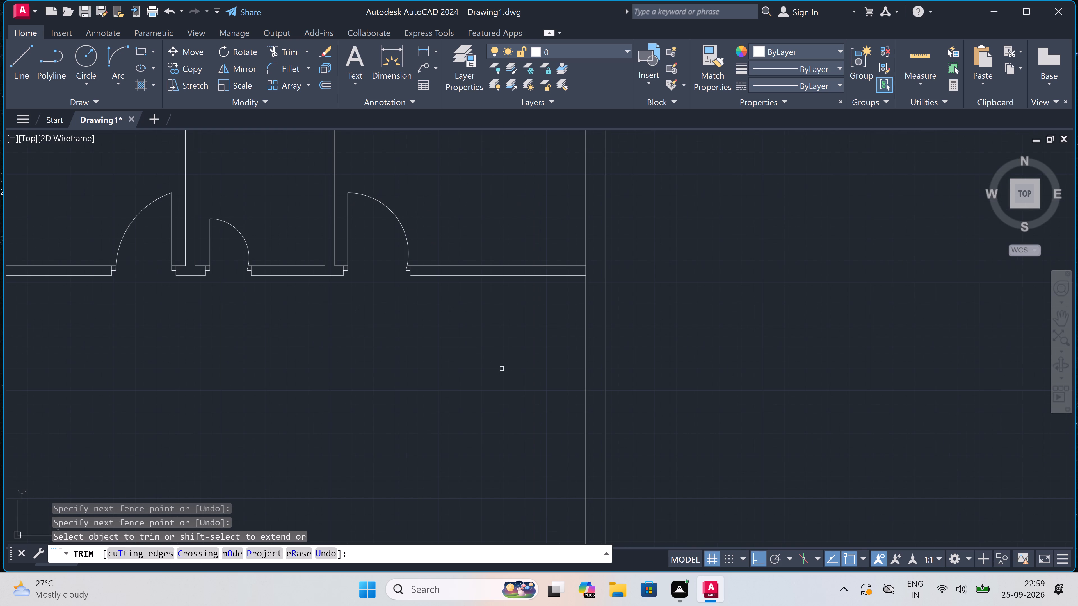
key("Escape")
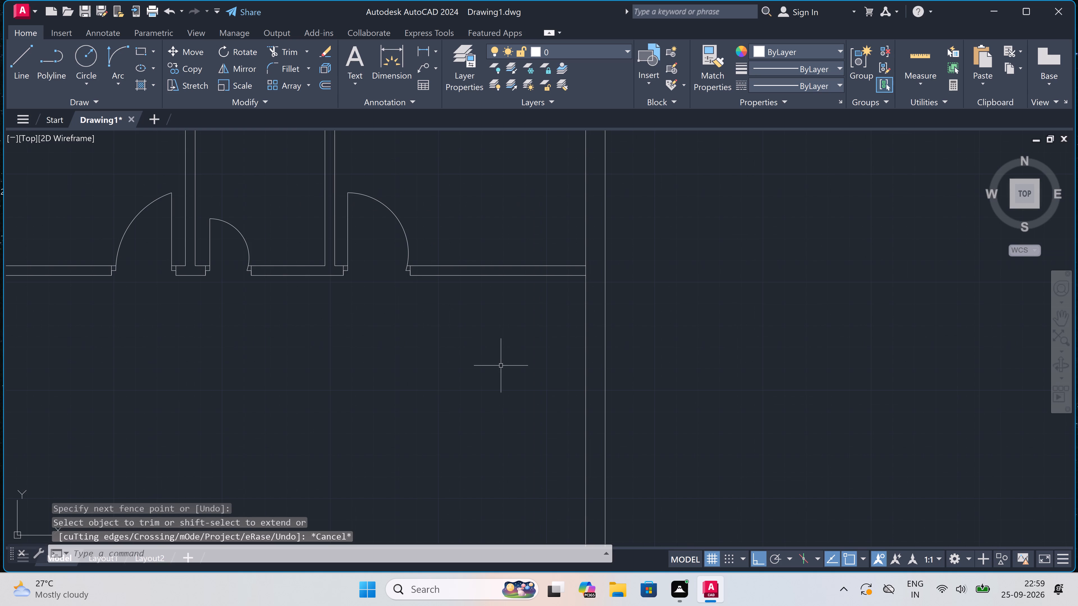
Offset the lower face of the horizontal partition 8' downward on both the right and left outer segments.
type("O")
key("space")
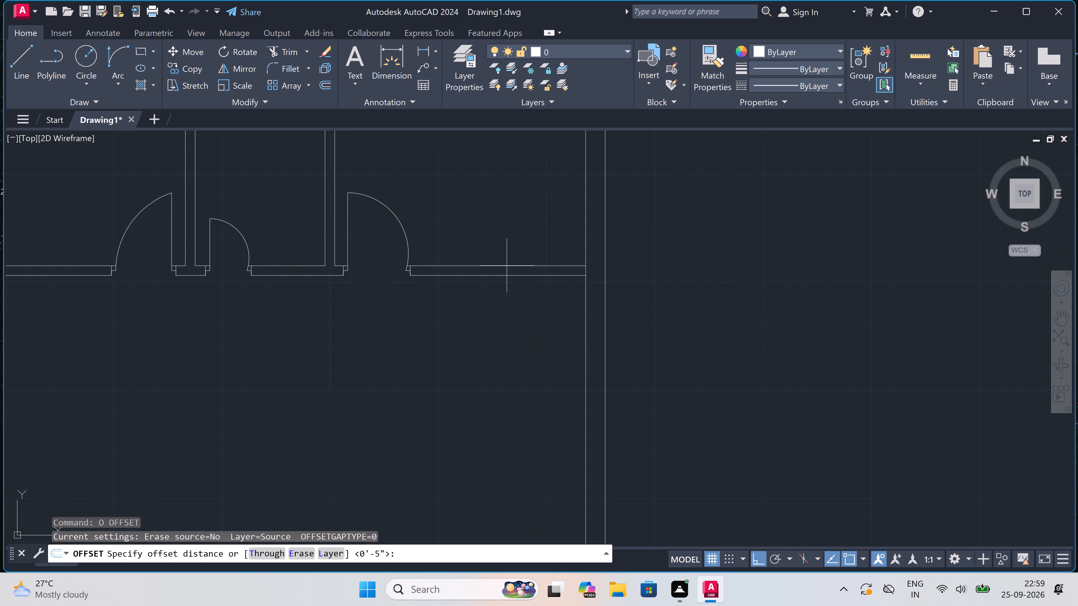
left_click(507, 274)
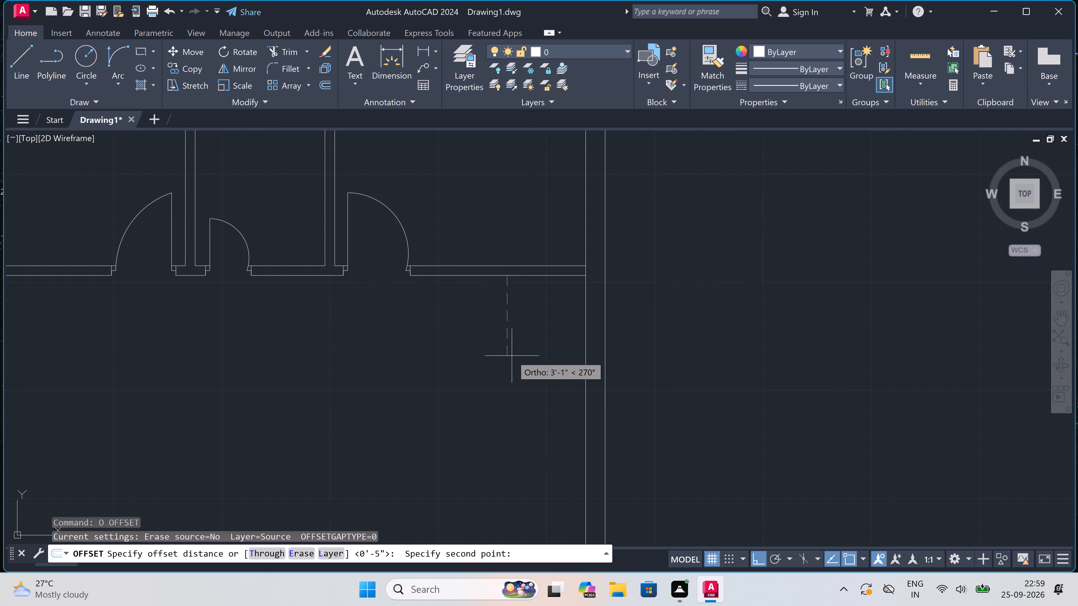
type("8'")
key("space")
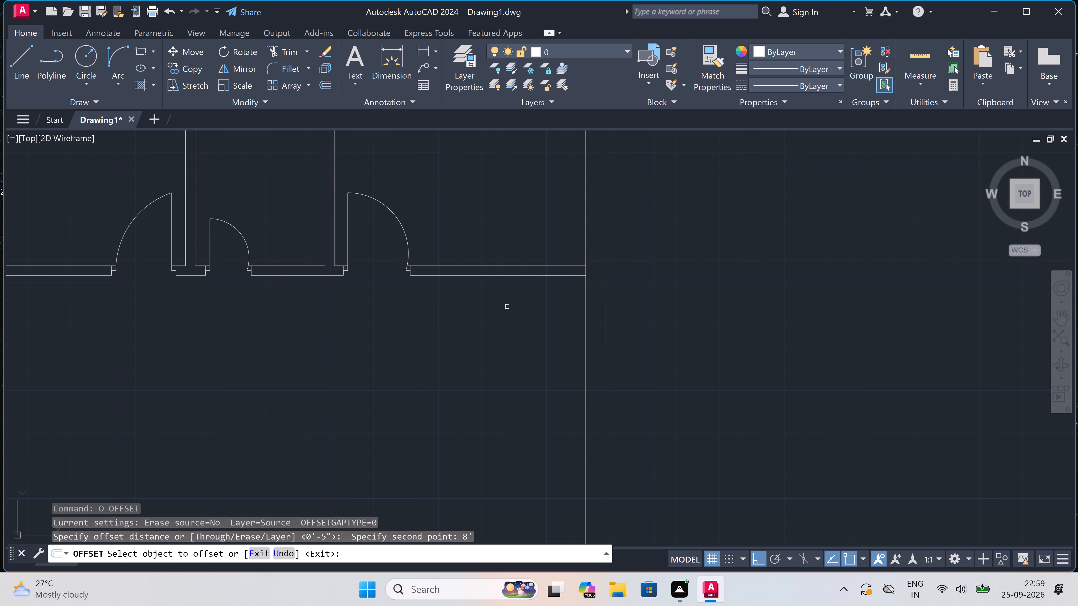
left_click(504, 276)
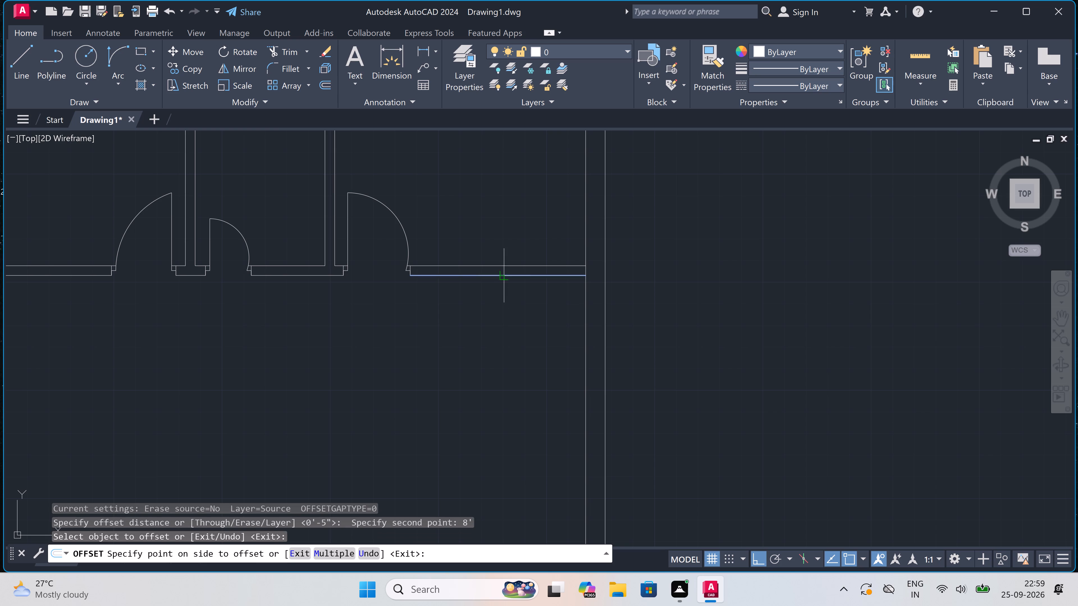
left_click(502, 336)
scroll(502, 335, "down", 4)
scroll(402, 334, "up", 2)
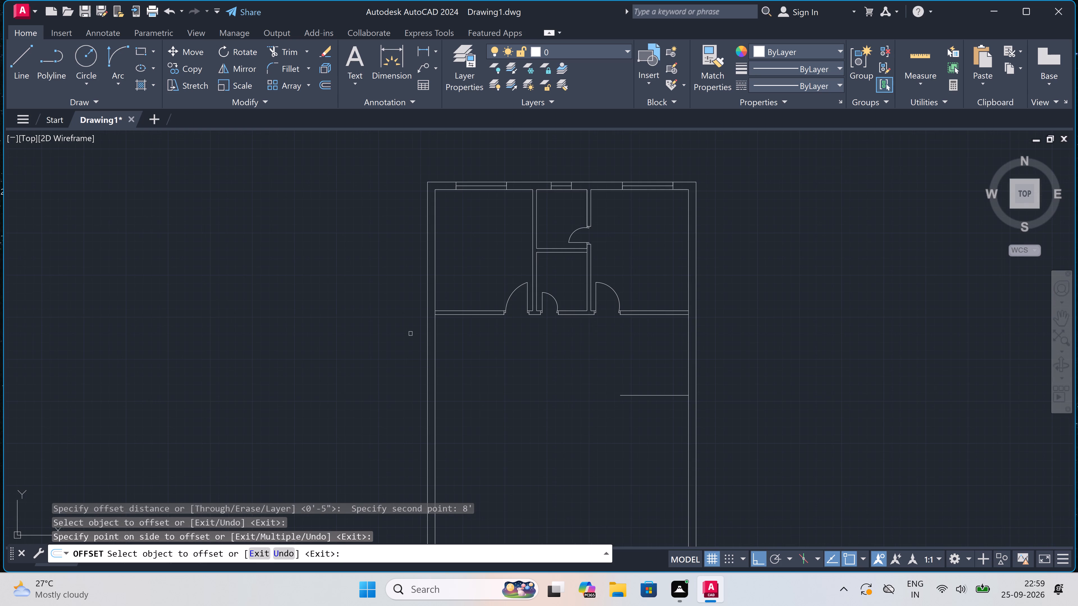
scroll(495, 311, "up", 1)
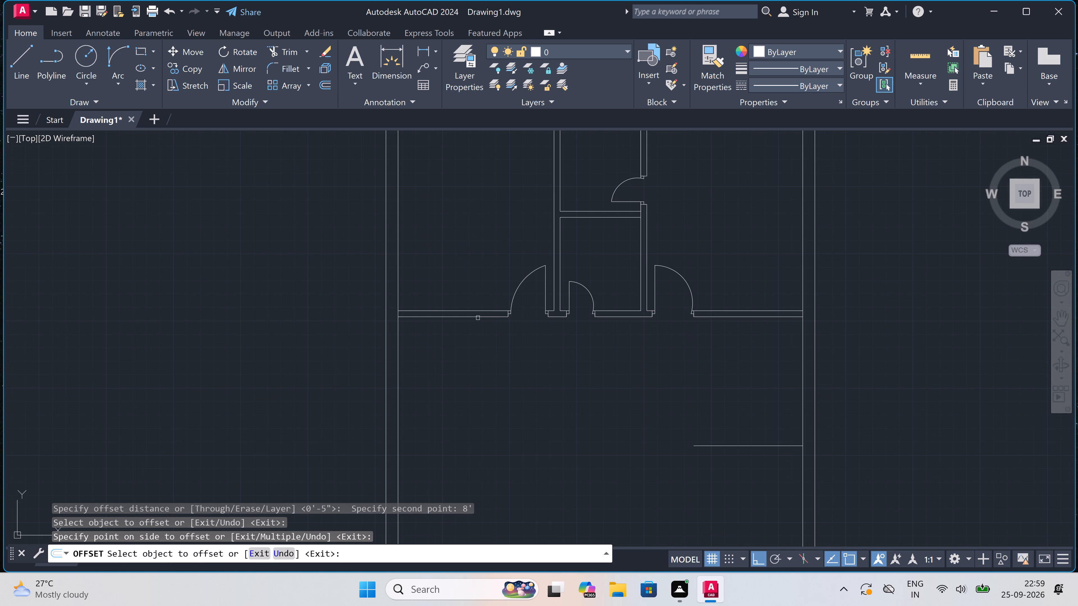
left_click(478, 318)
left_click(469, 353)
key("Escape")
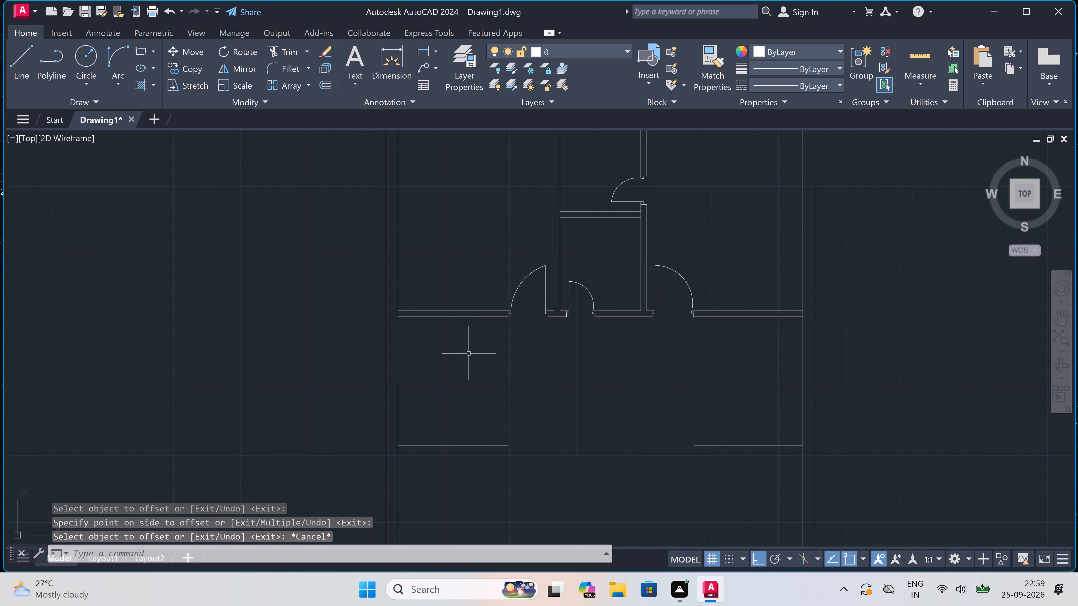
Offset the new left and right lines below the partition 4.5" downward to give both walls their thickness.
type("O")
key("space")
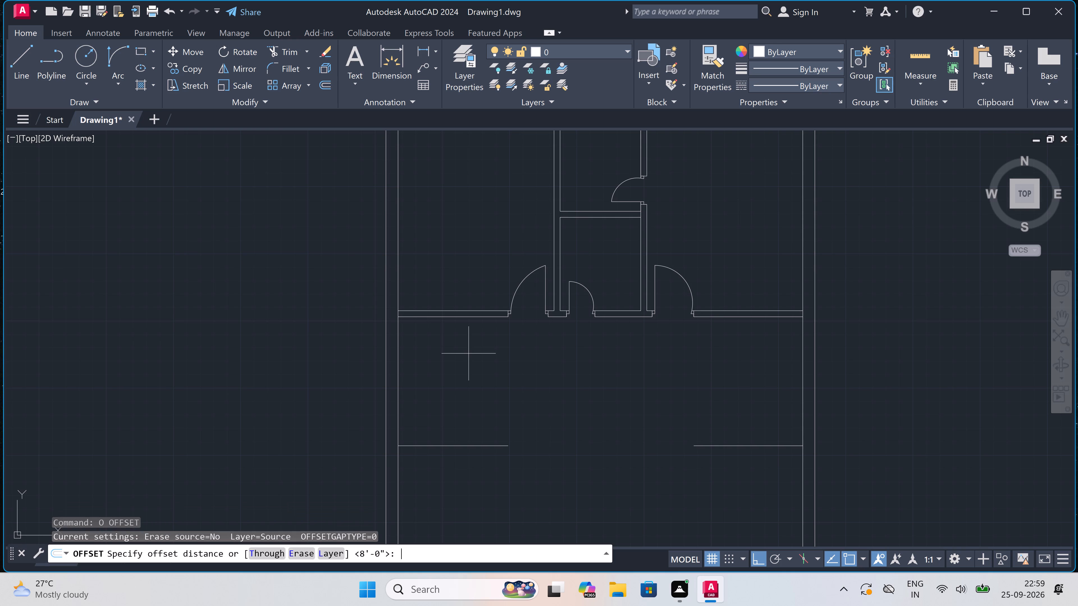
scroll(468, 408, "down", 2)
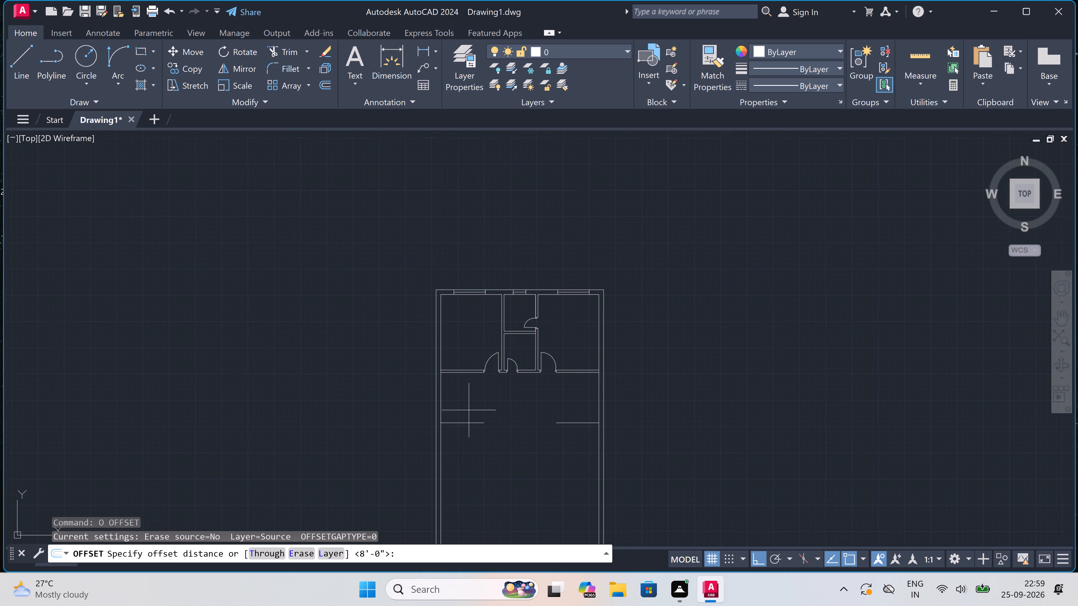
scroll(462, 437, "up", 2)
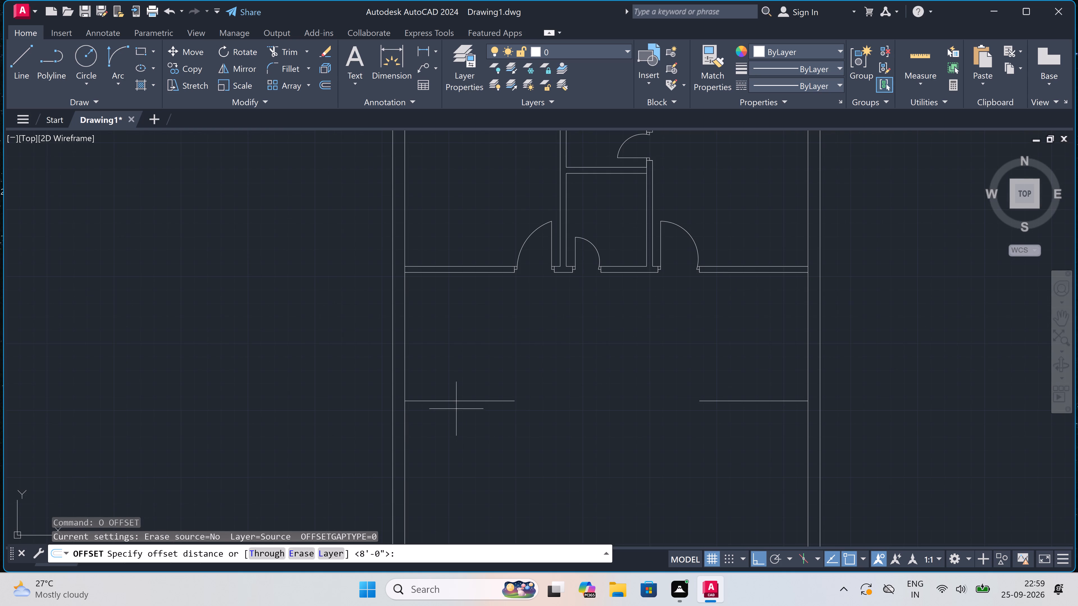
left_click(456, 404)
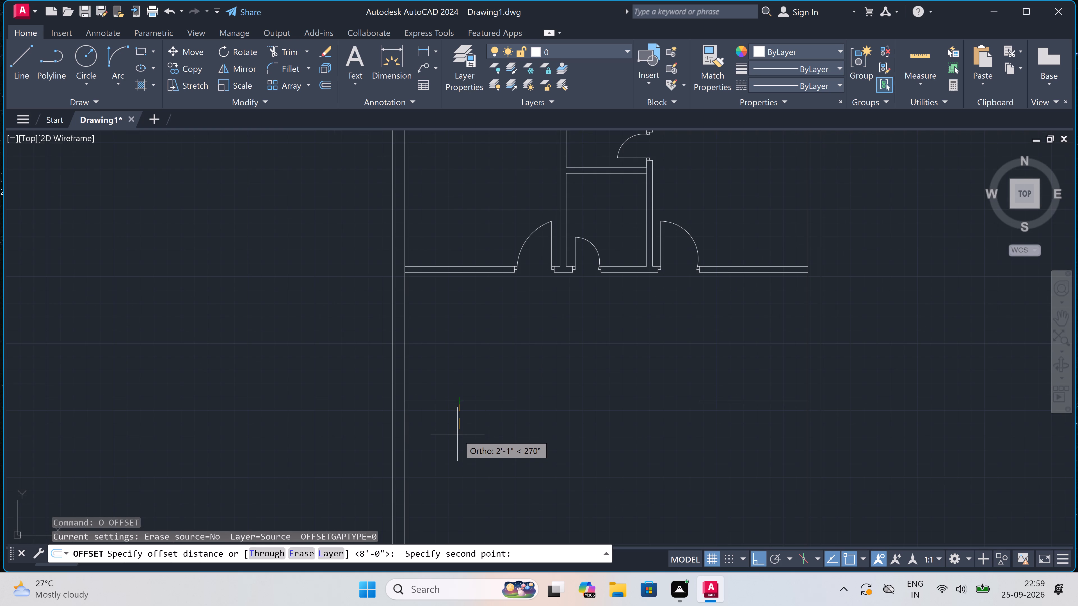
type("4.5")
type("\"")
key("space")
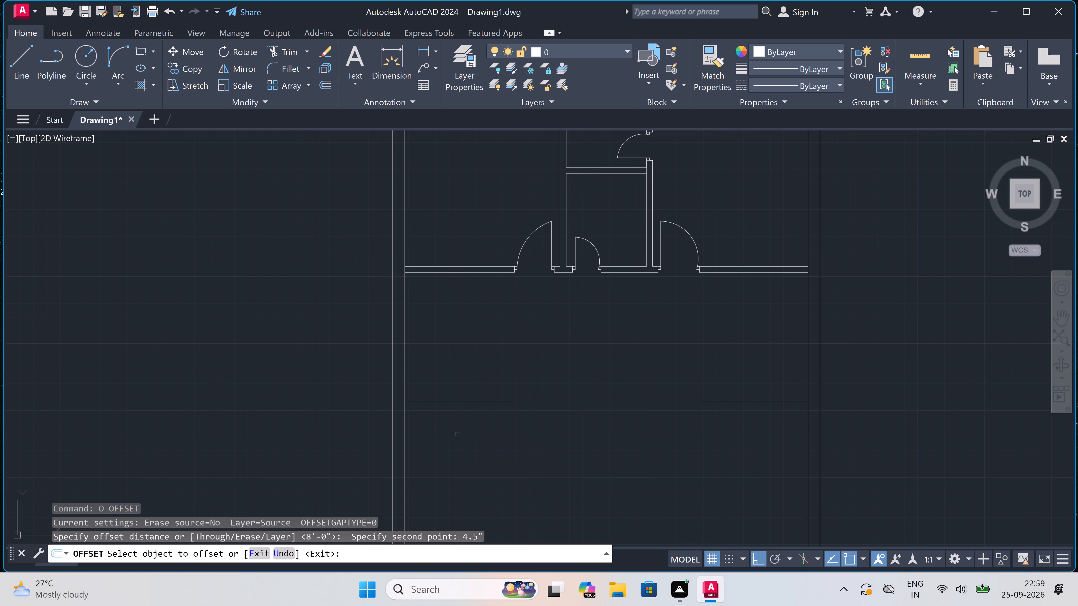
left_click(440, 400)
left_click(439, 419)
scroll(439, 418, "down", 1)
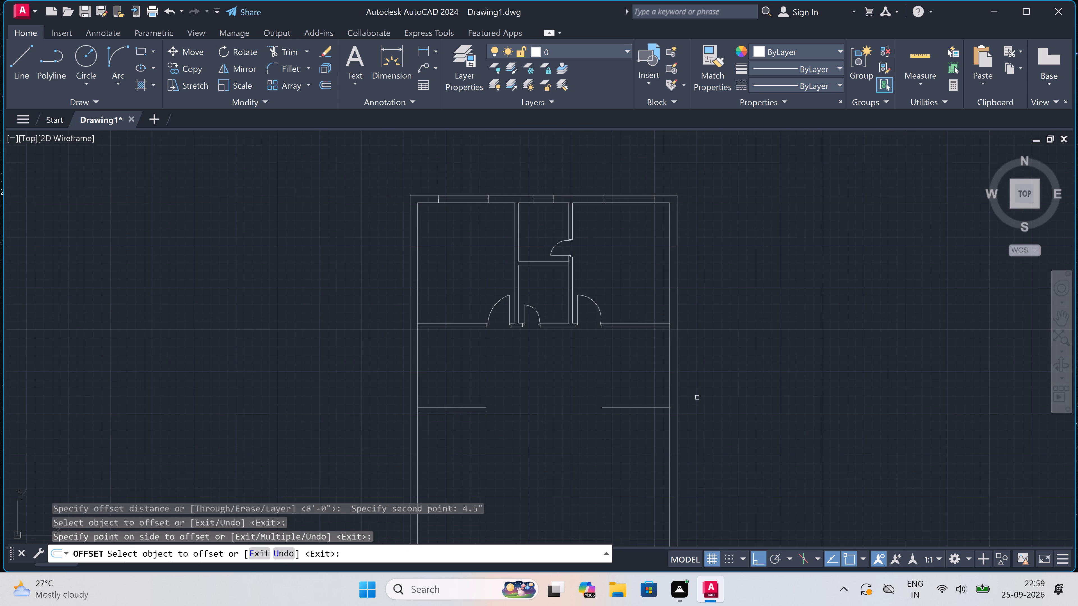
scroll(625, 403, "up", 1)
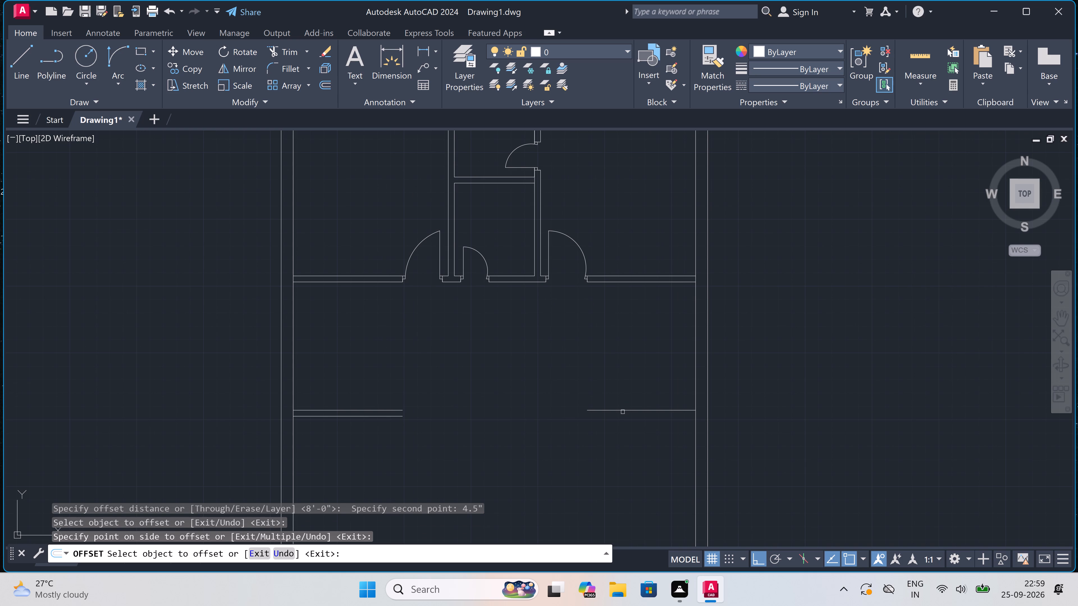
left_click_drag(622, 411, 622, 417)
left_click(619, 437)
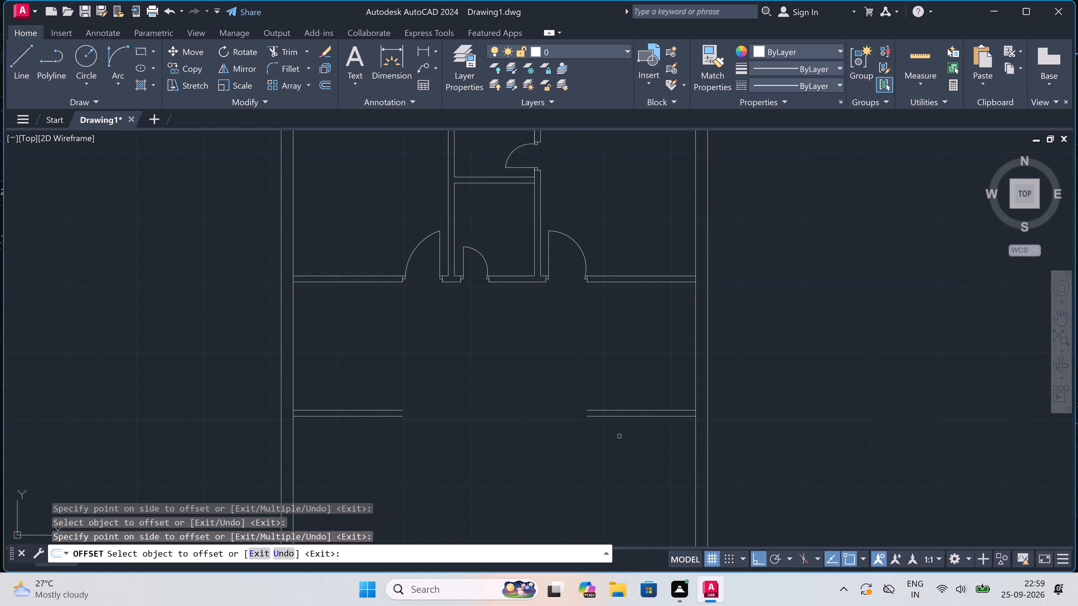
key("Escape")
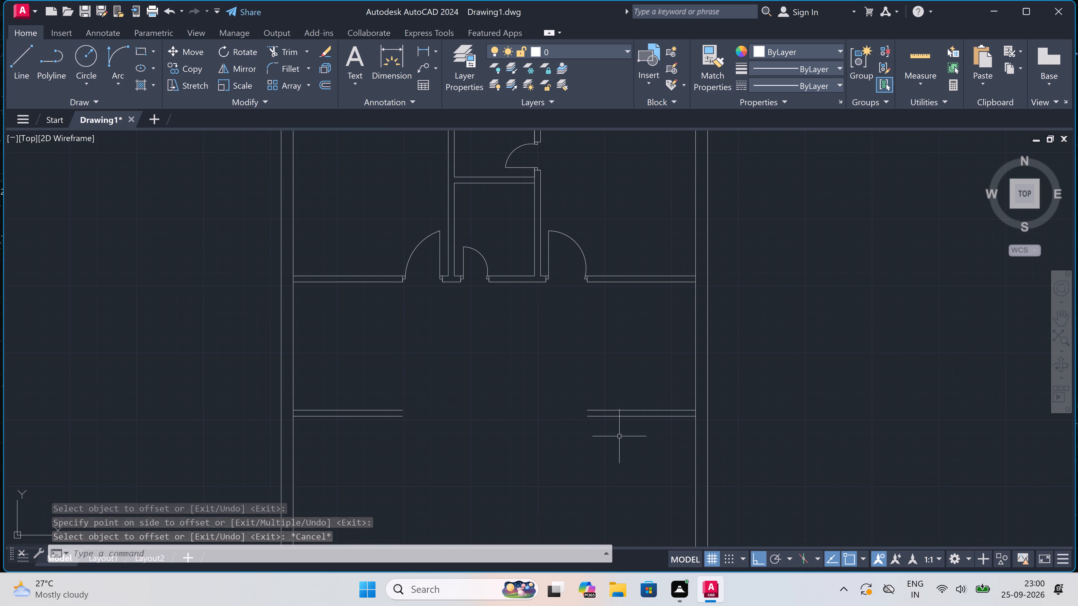
Draw the lower-right room's side wall: 5'11" in from the outer wall, up to the partition, 4.5" across toward the plan's middle, and down to the lower wall line.
type("L")
key("space")
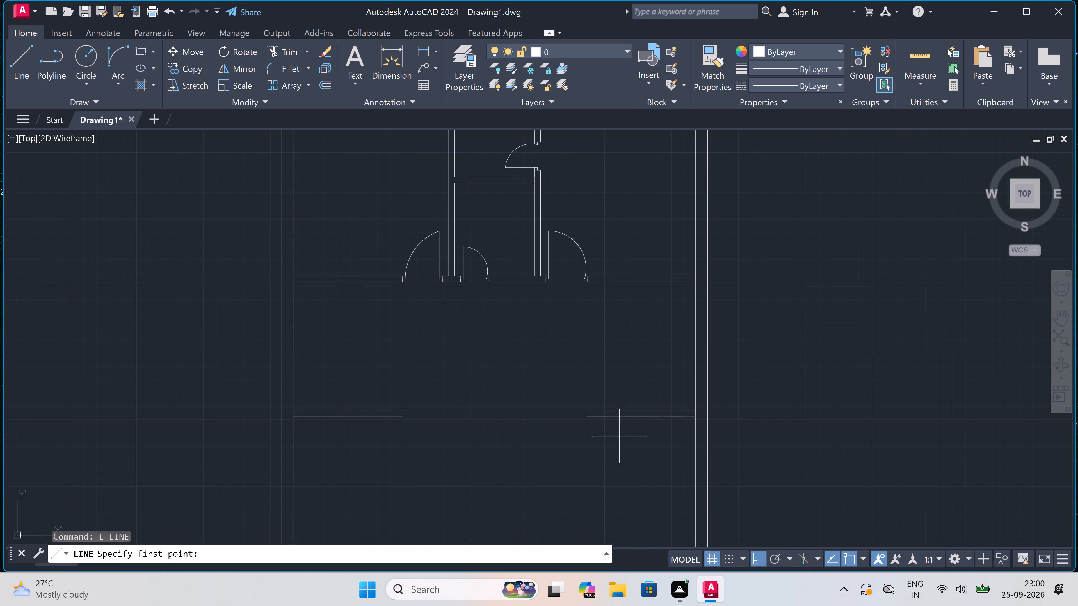
left_click(693, 410)
key("5")
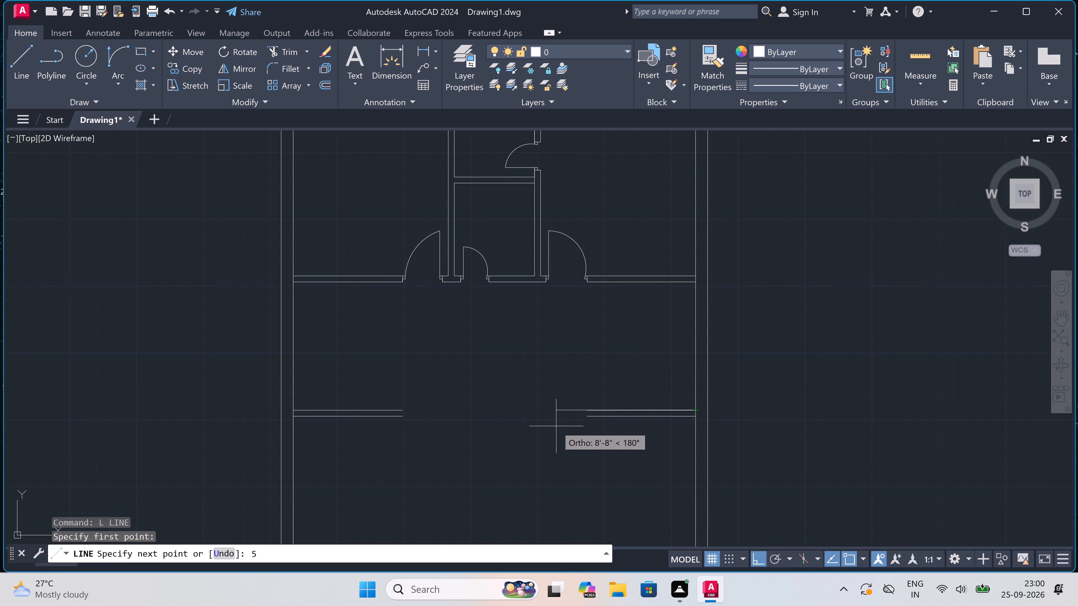
key("apostrophe")
type("11")
type("\"")
key("space")
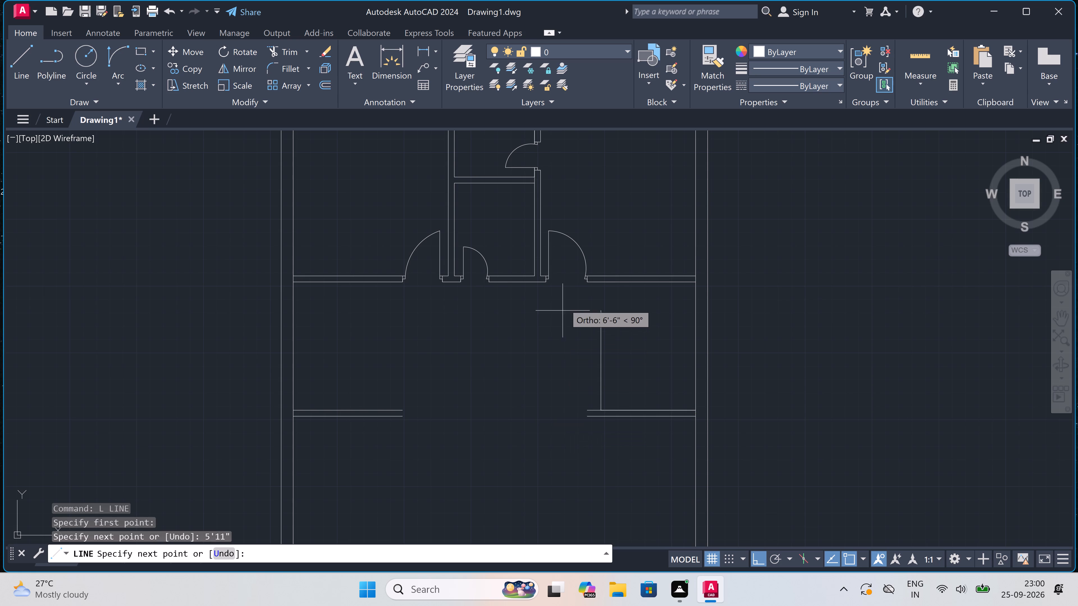
scroll(589, 285, "up", 1)
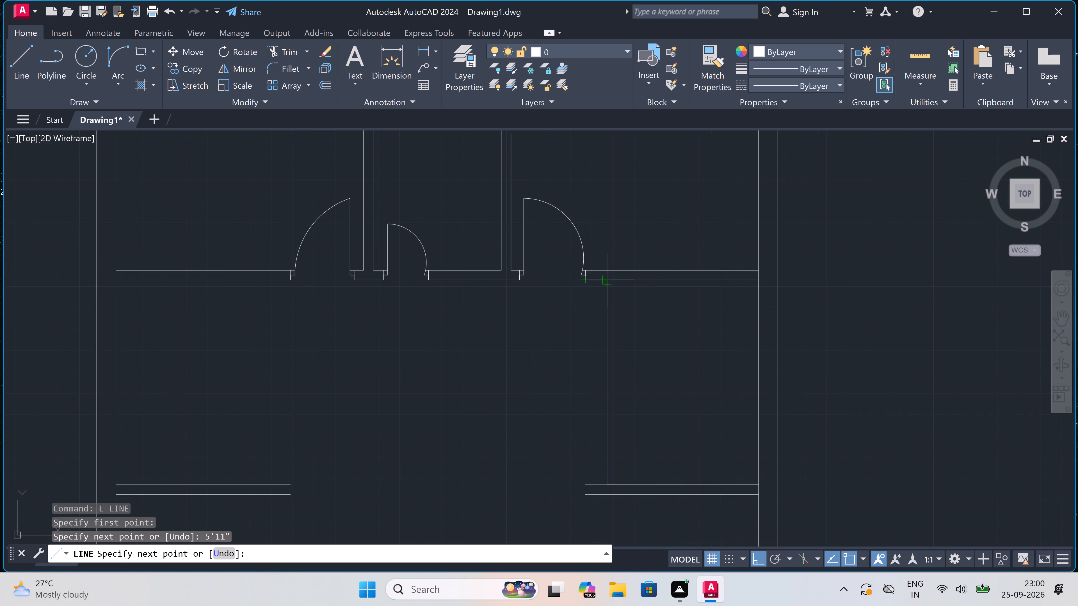
left_click(610, 282)
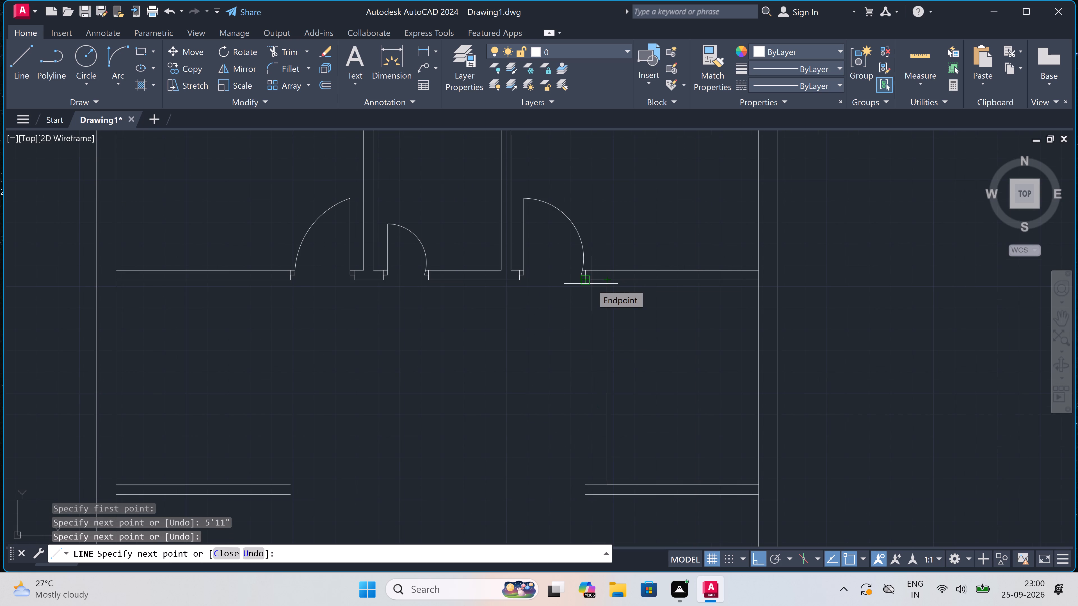
type("4.5")
key("shift+quotedbl")
key("space")
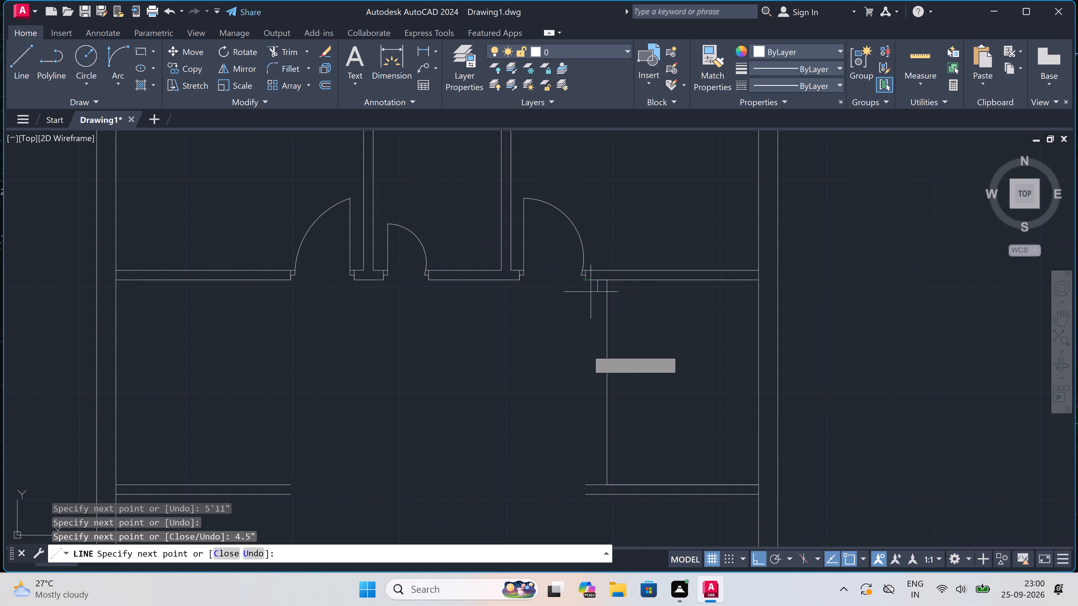
scroll(589, 501, "up", 2)
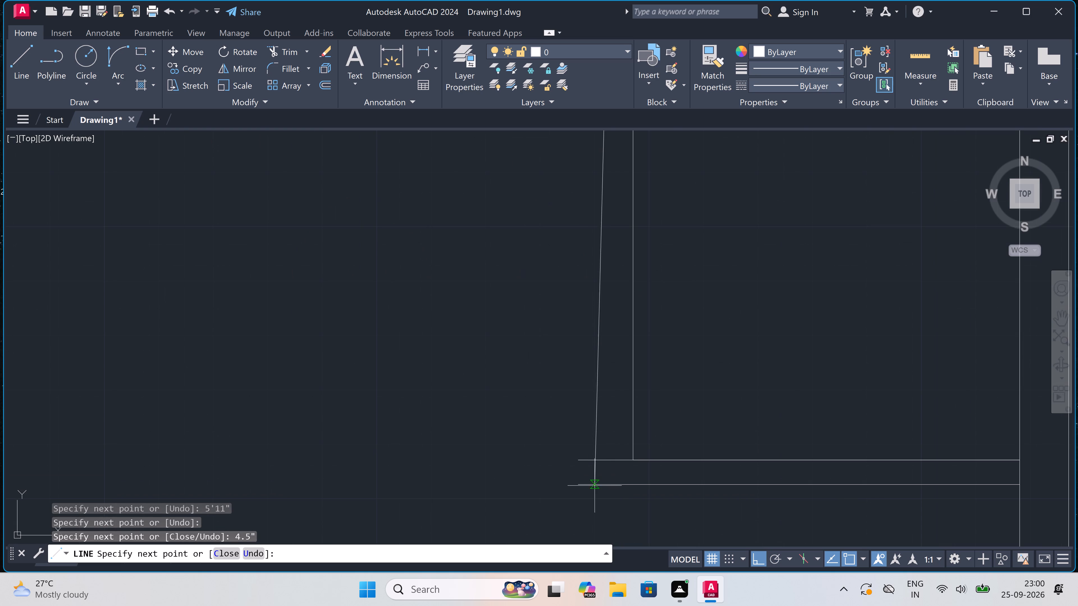
scroll(607, 474, "up", 2)
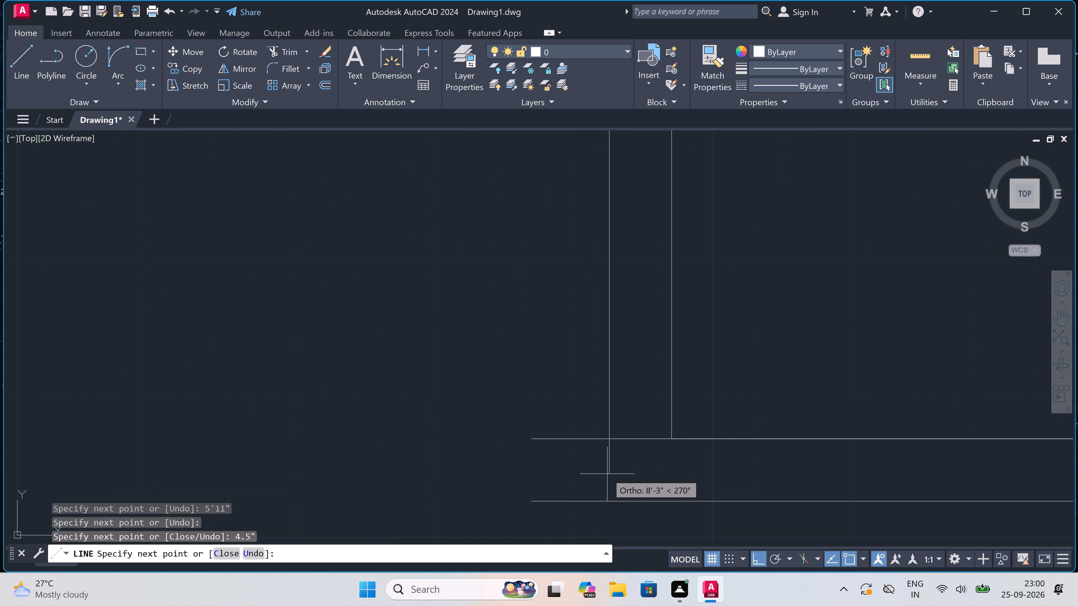
left_click(605, 501)
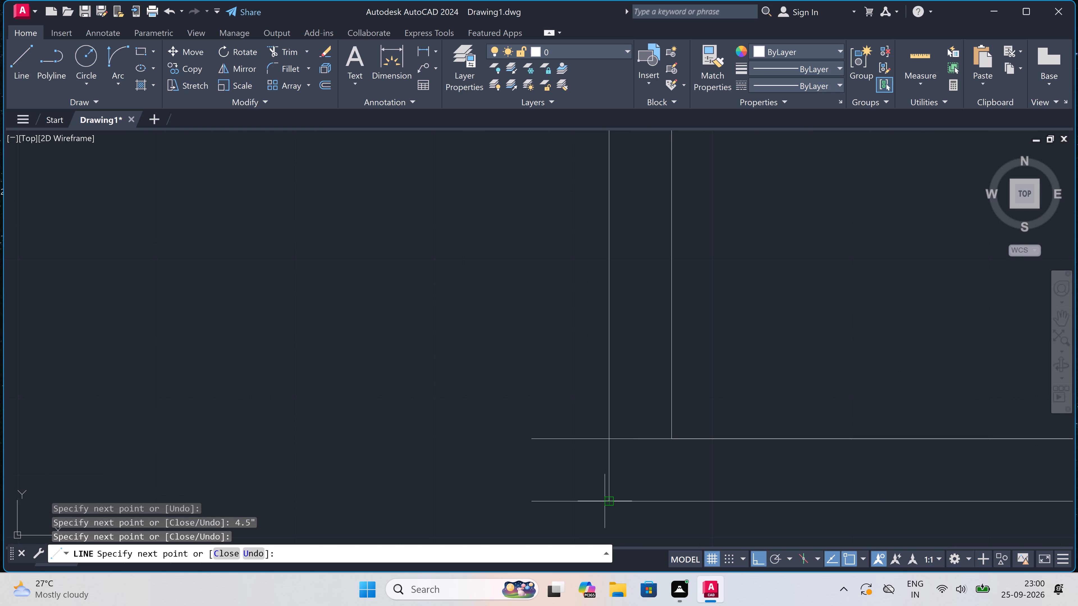
key("Escape")
Trim the lower-right room's overhanging wall lines at its bottom corner and the partition line crossing its side wall's top junction.
type("TR")
key("space")
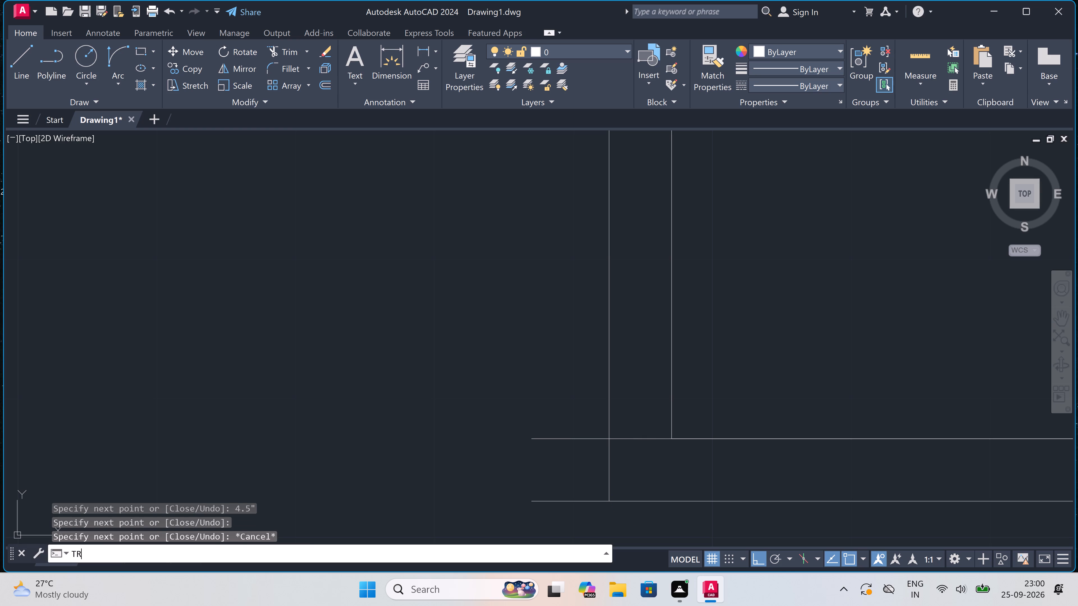
left_click_drag(594, 515, 593, 511)
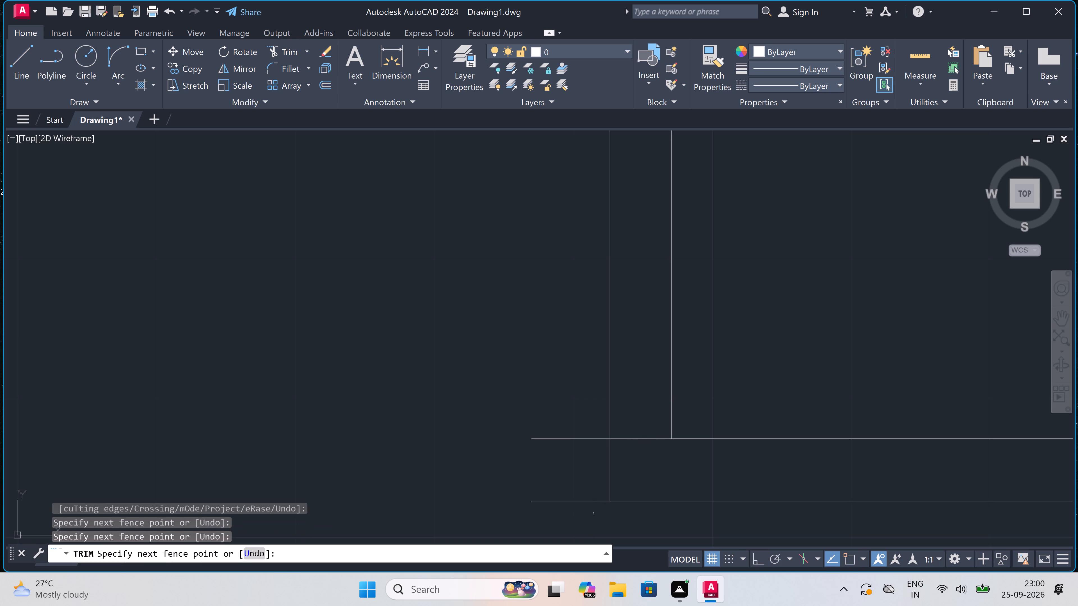
left_click(577, 387)
left_click(635, 440)
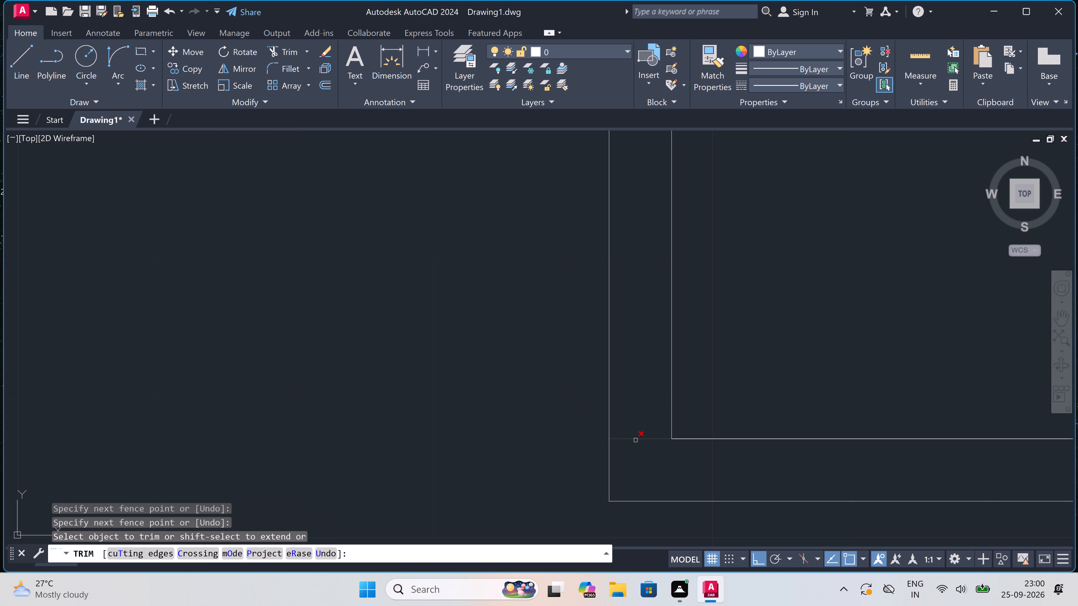
scroll(637, 443, "down", 4)
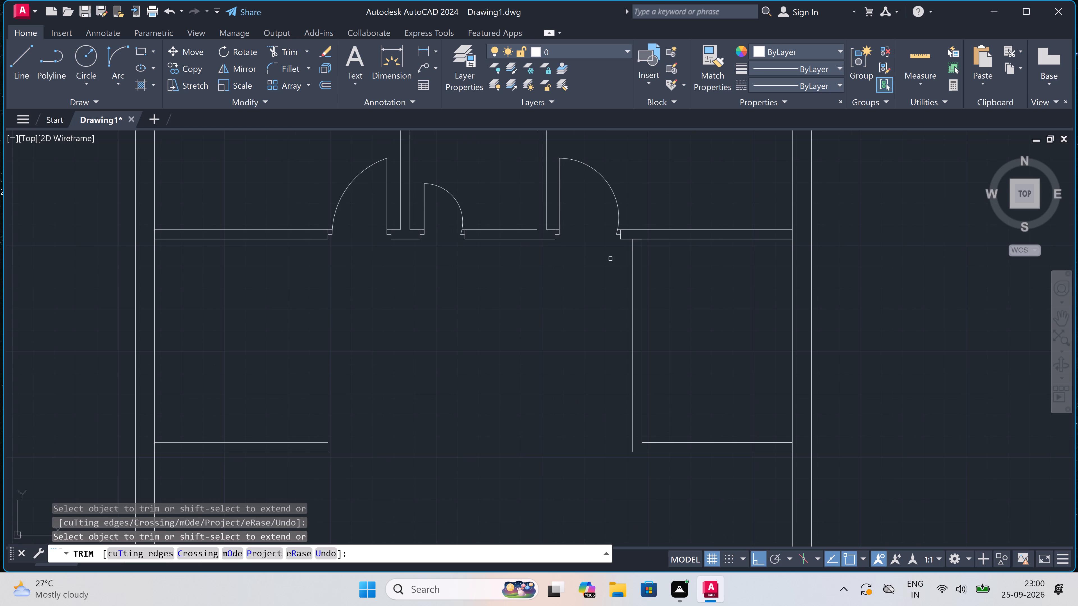
scroll(636, 231, "up", 3)
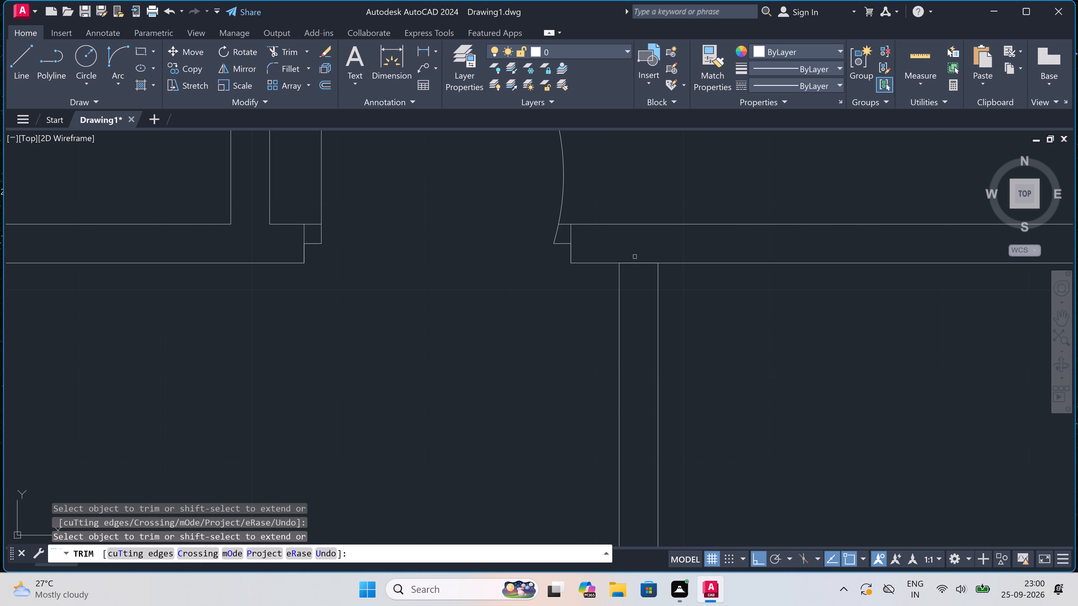
left_click_drag(635, 257, 638, 268)
left_click(637, 291)
scroll(636, 269, "up", 1)
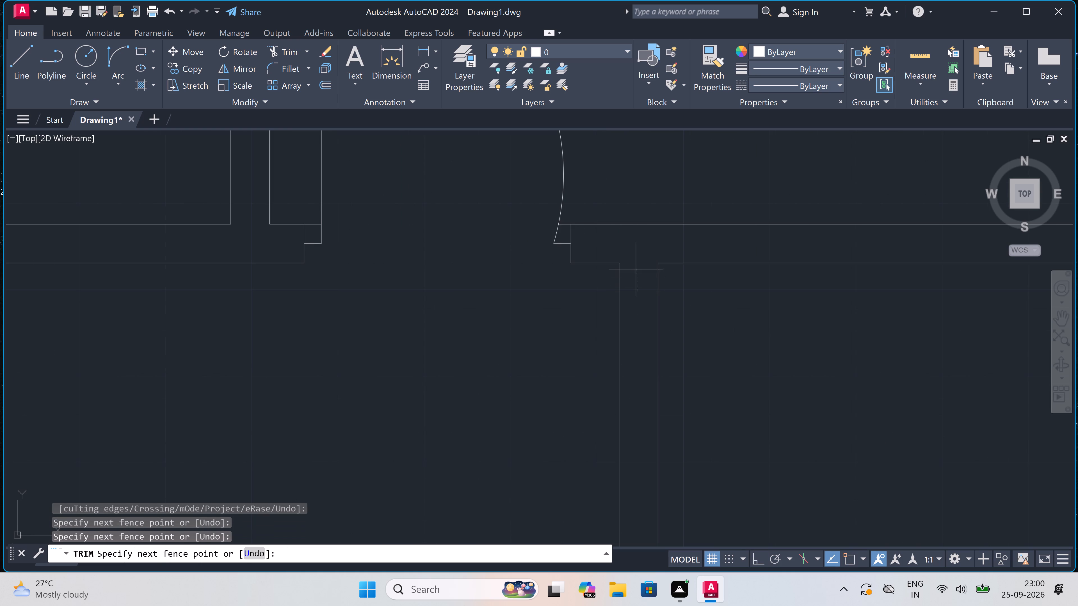
left_click(636, 269)
scroll(636, 269, "down", 6)
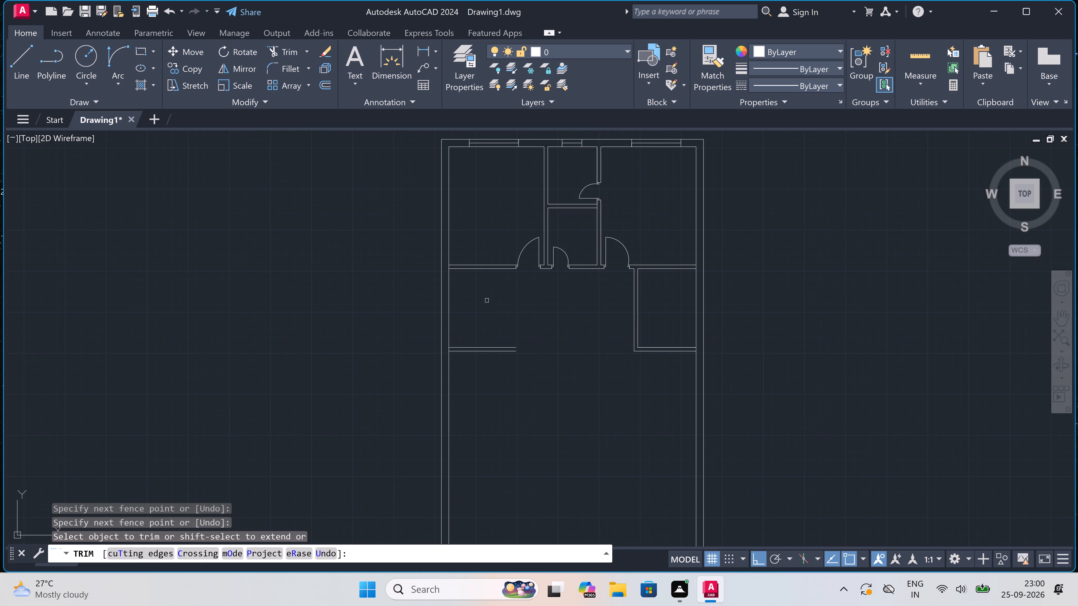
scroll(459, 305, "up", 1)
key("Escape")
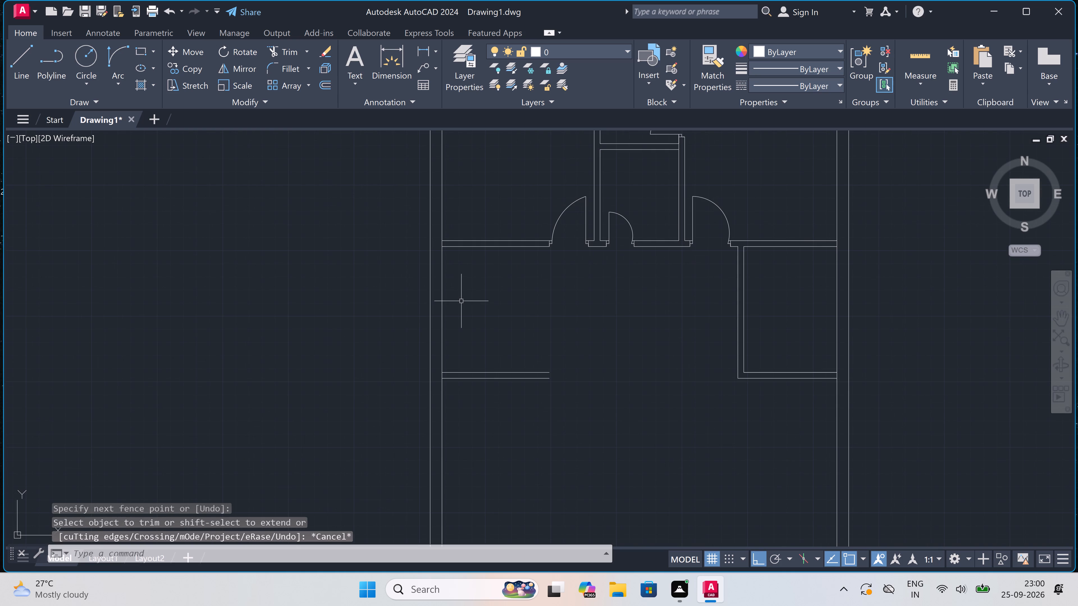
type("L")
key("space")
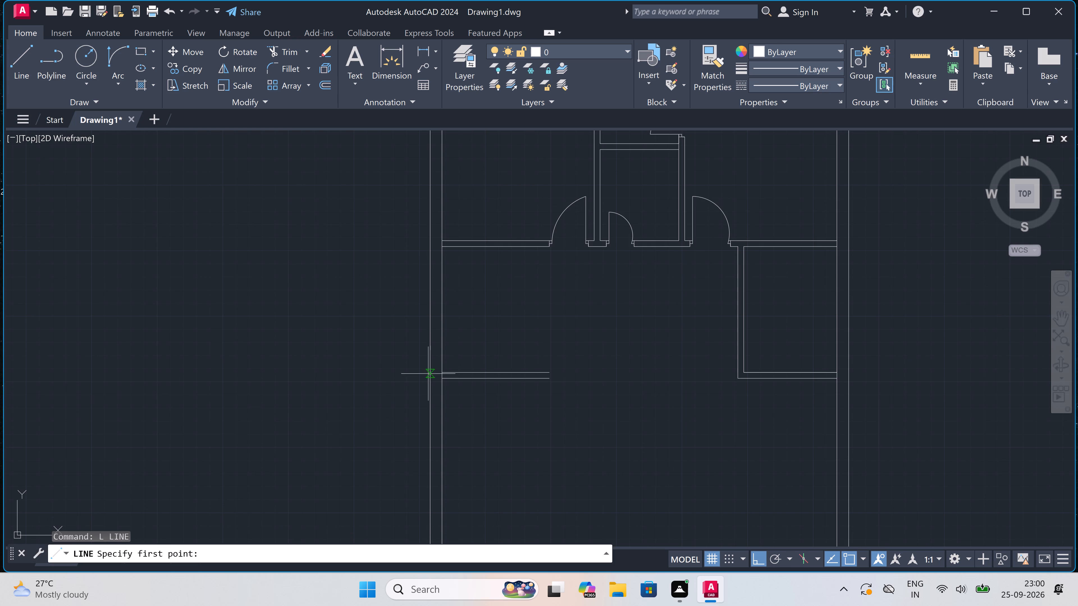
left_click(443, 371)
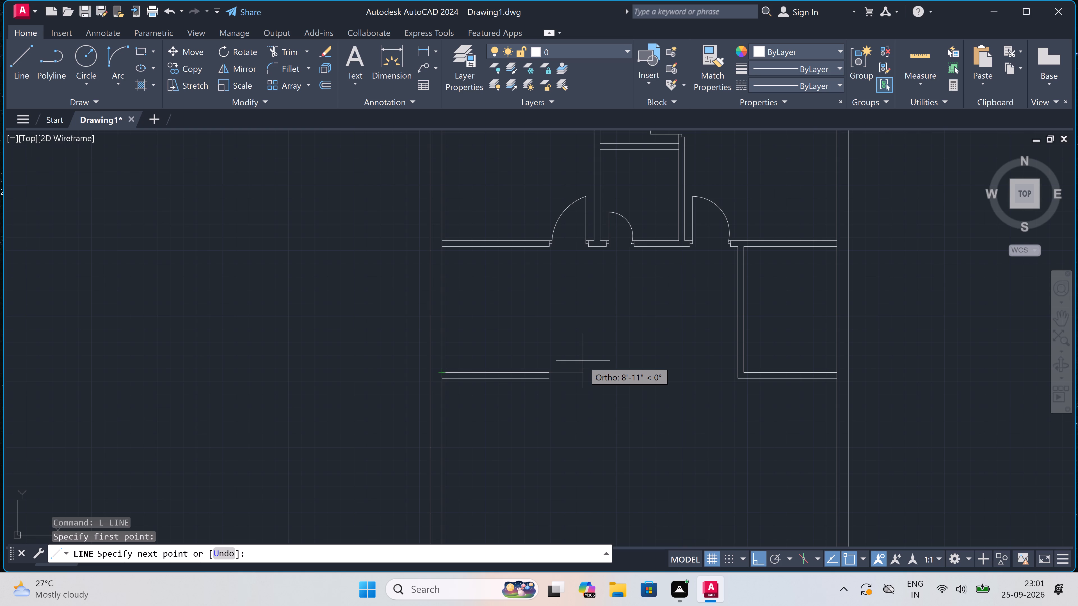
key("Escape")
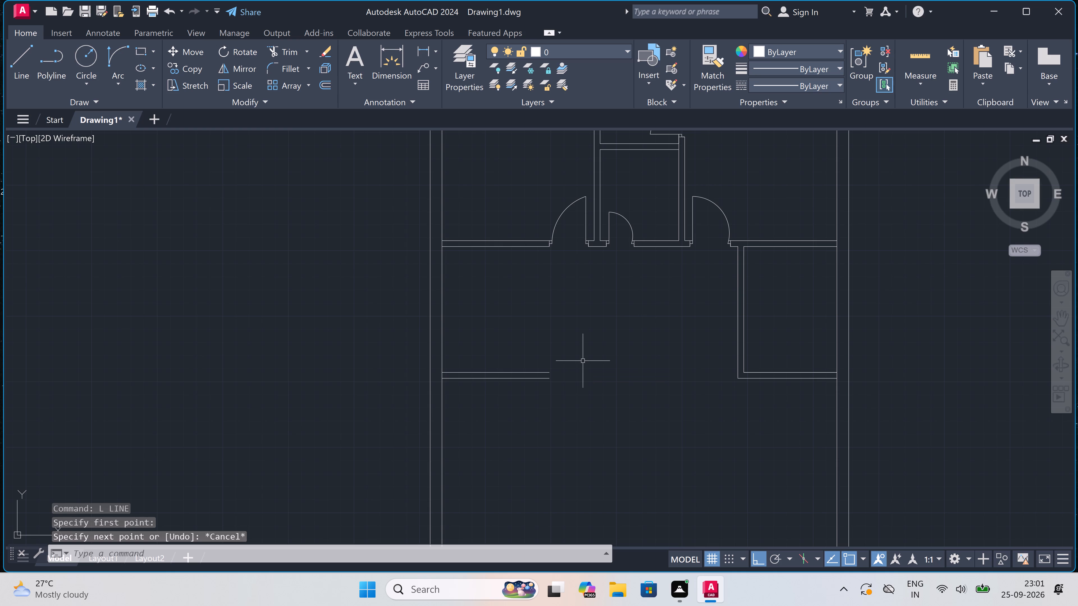
Offset the lower face of the lower-right room's bottom wall 10' downward.
scroll(583, 360, "down", 3)
scroll(669, 367, "up", 1)
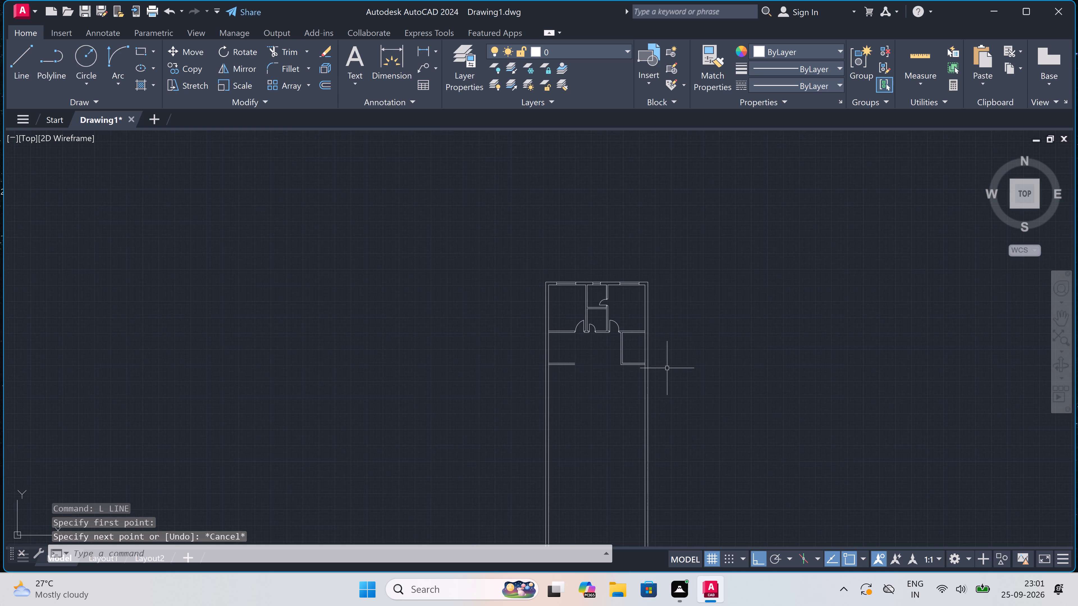
scroll(602, 361, "up", 2)
type("O")
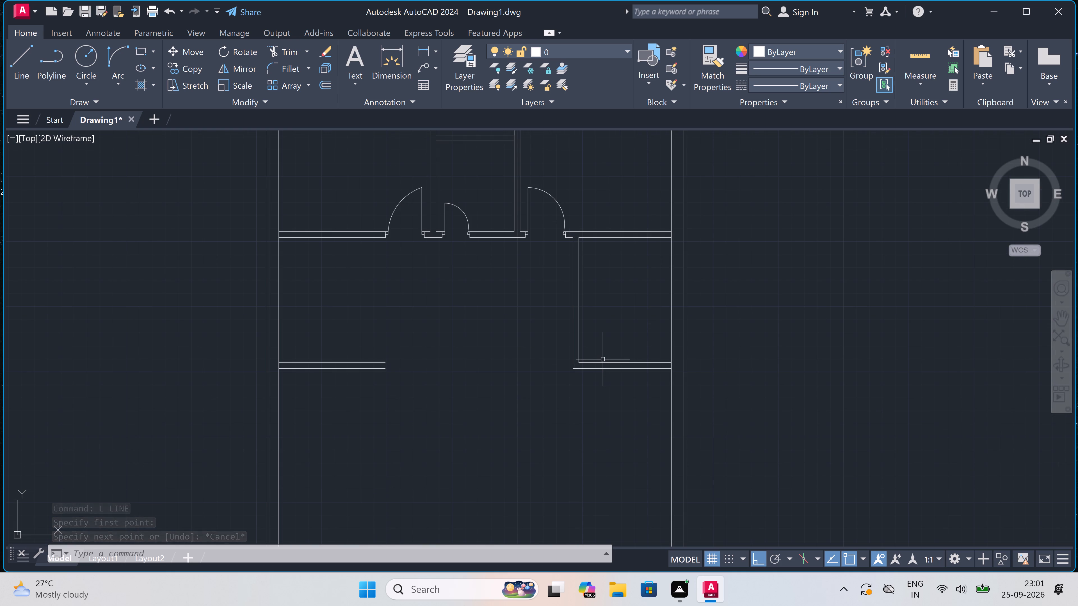
key("space")
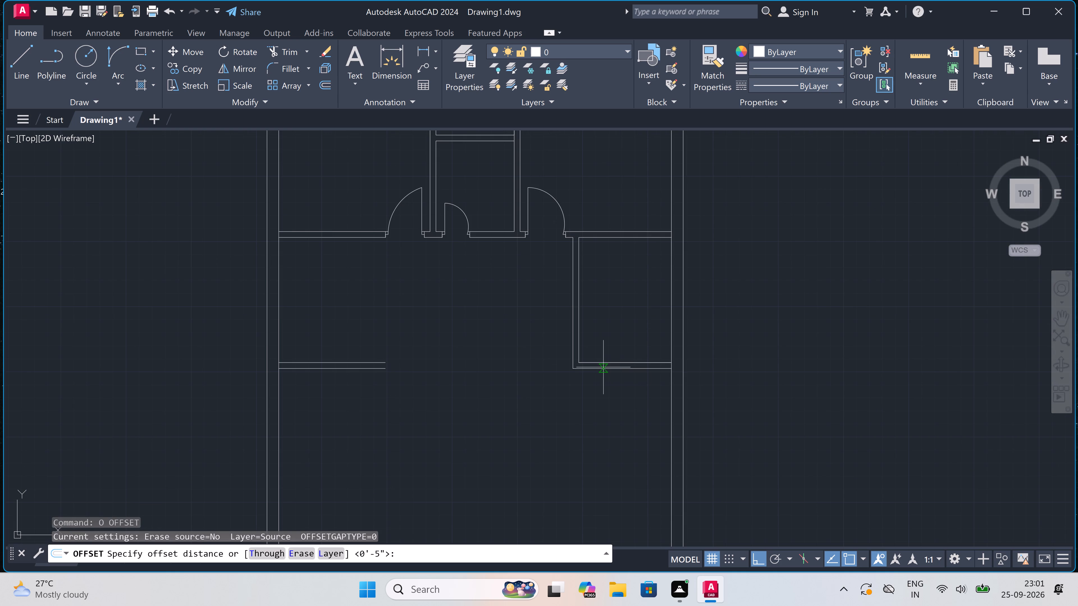
left_click(603, 369)
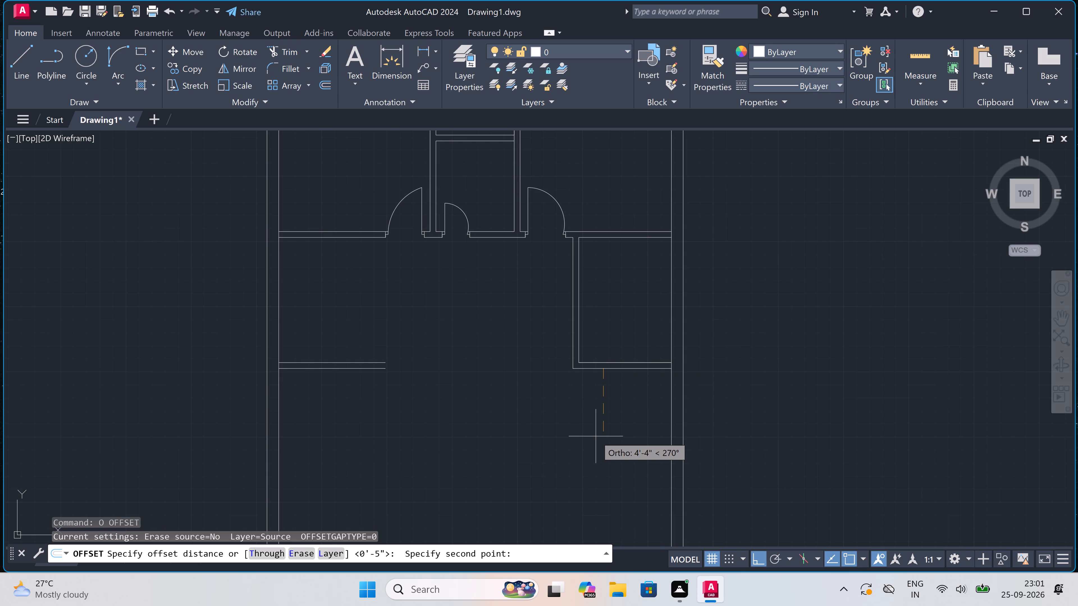
type("10'")
key("space")
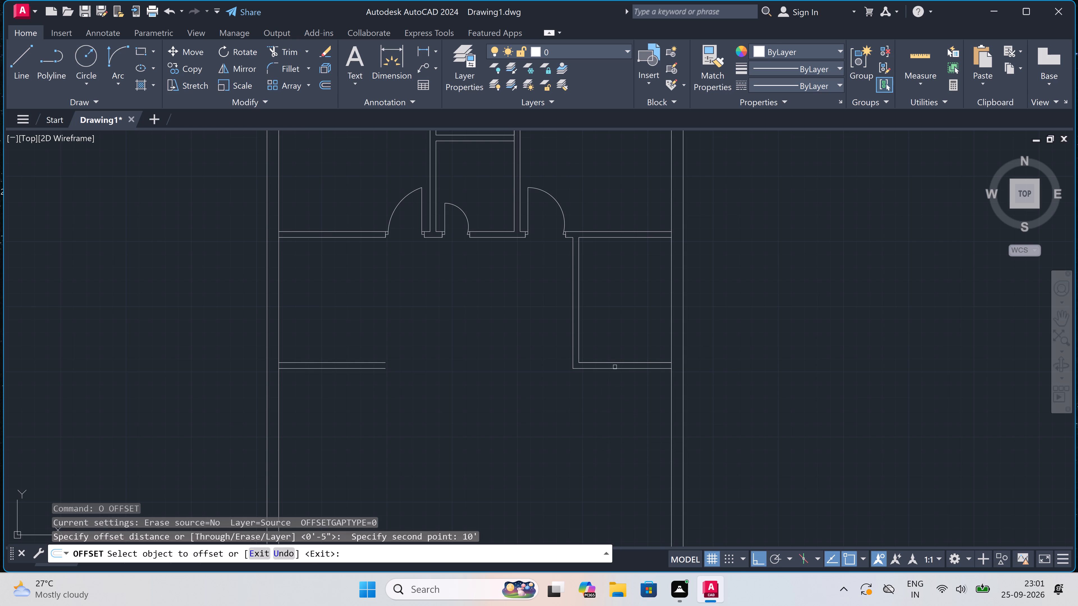
left_click_drag(613, 368, 614, 372)
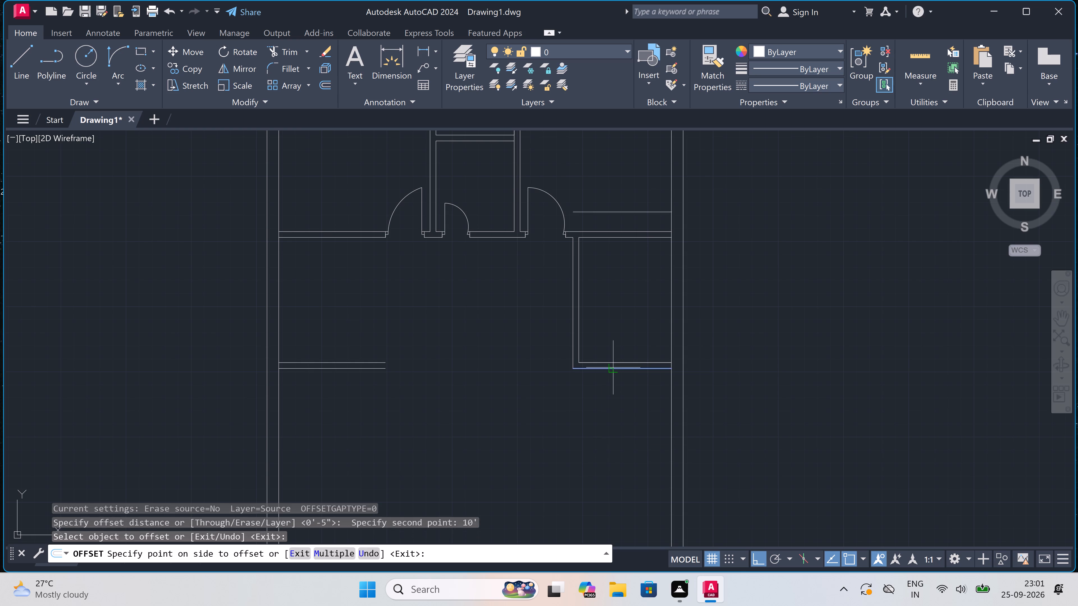
left_click(605, 411)
scroll(604, 409, "down", 3)
scroll(601, 450, "up", 3)
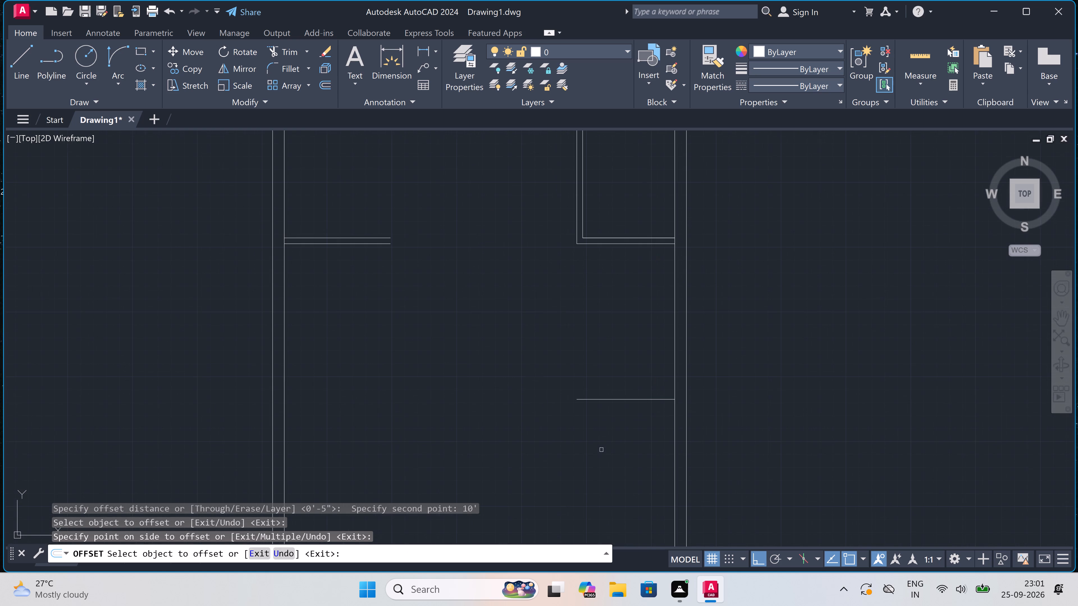
key("Escape")
Offset the new line below the lower-right room 4.5" downward to give the wall its thickness.
key("space")
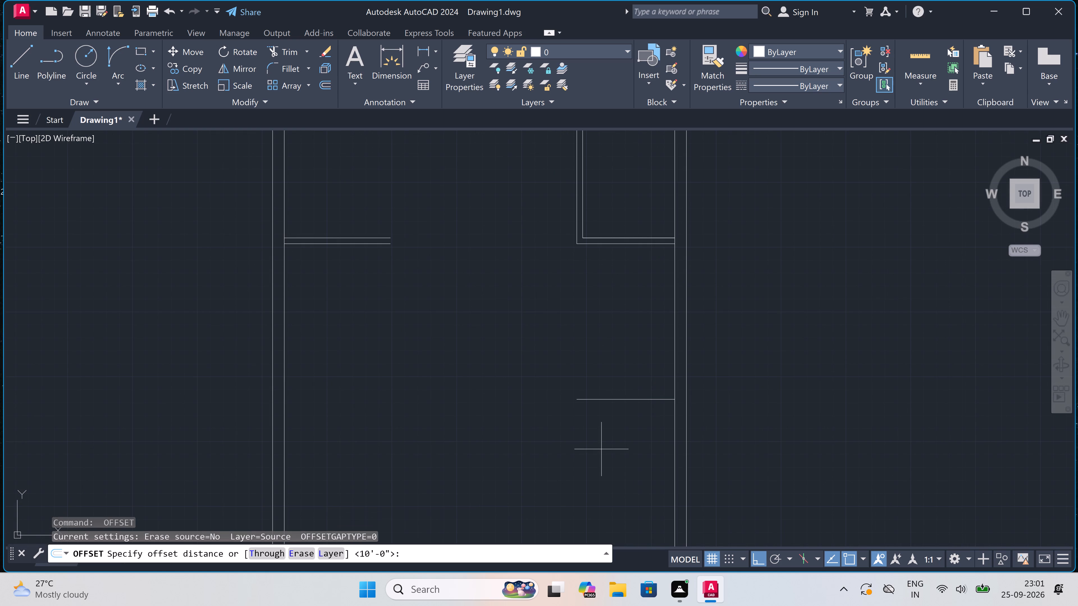
left_click(611, 398)
type("4.5\"")
key("space")
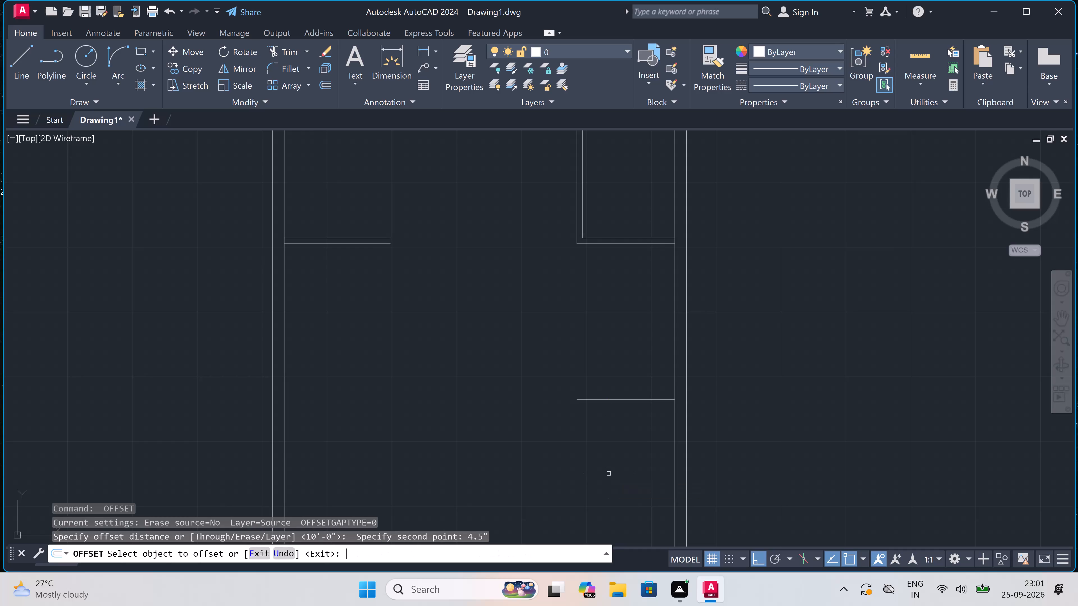
left_click(615, 399)
left_click(613, 417)
key("Escape")
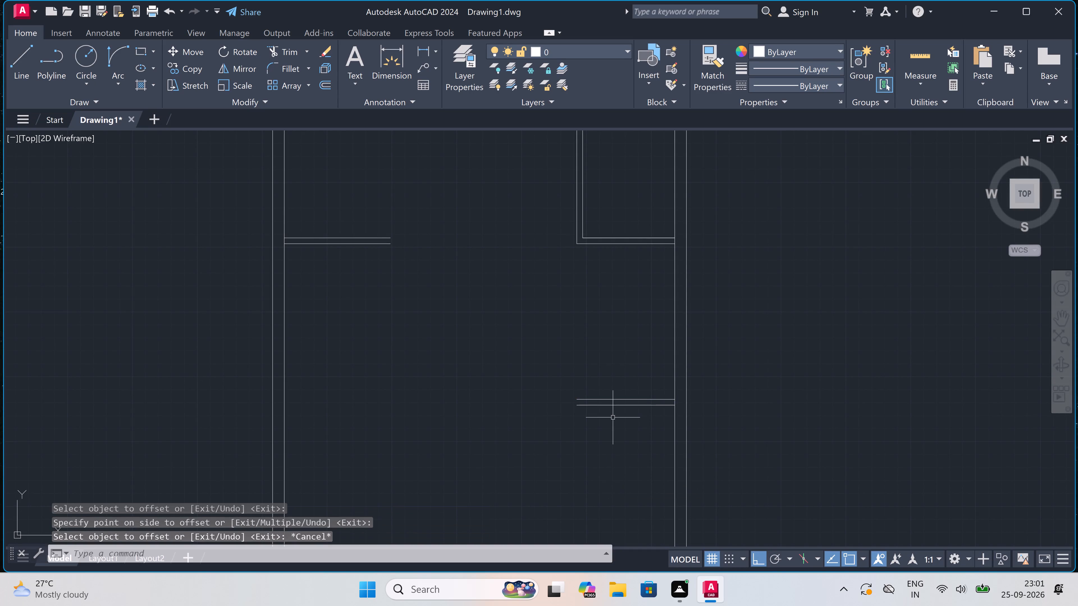
Offset the lower face of that new wall segment 2'11" downward.
key("space")
scroll(612, 415, "up", 1)
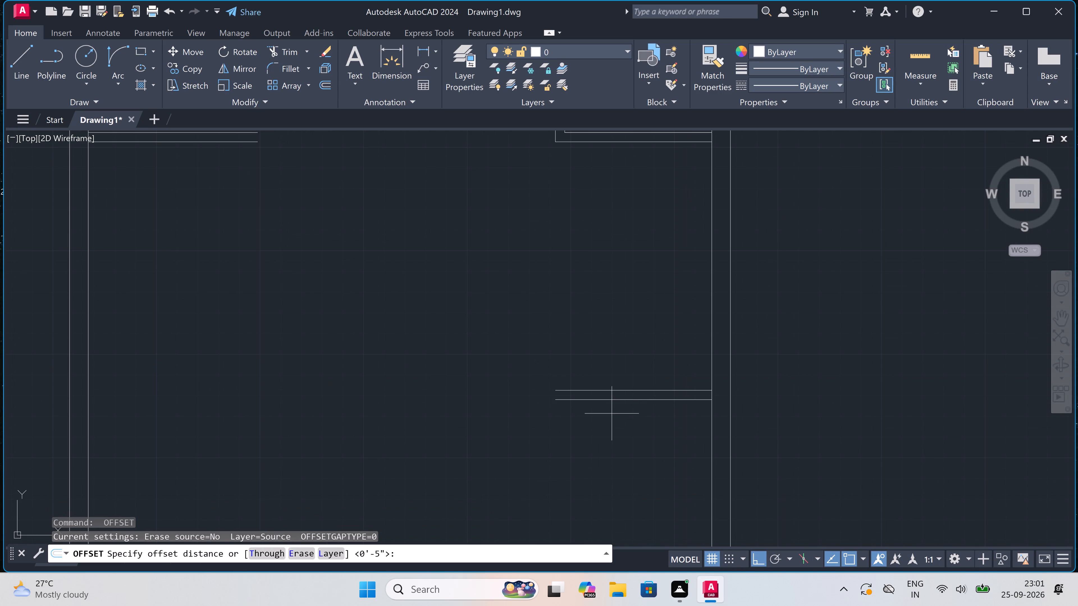
scroll(606, 410, "up", 1)
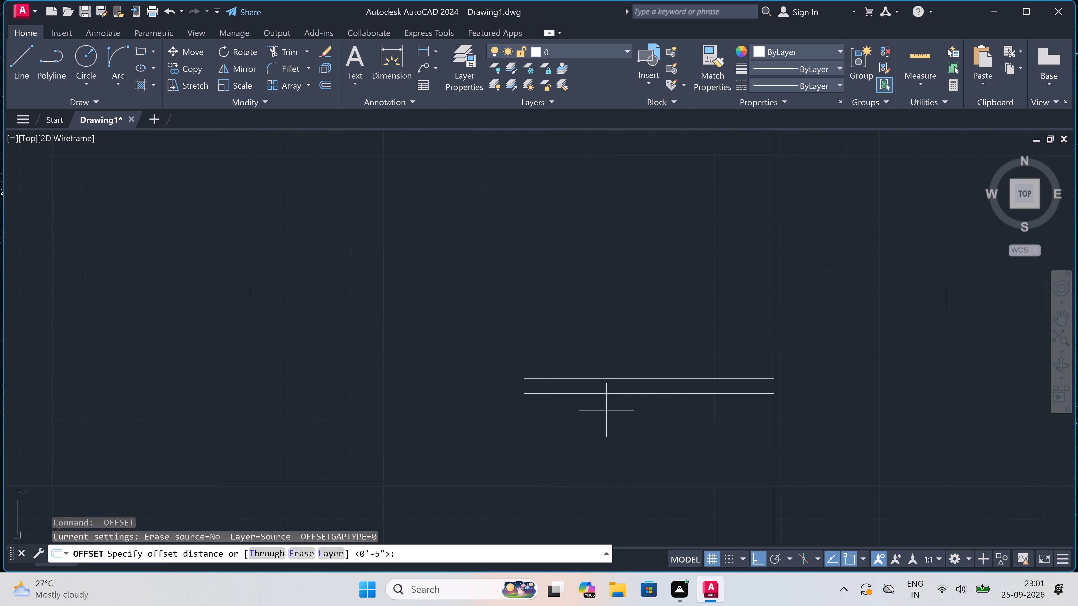
left_click(605, 398)
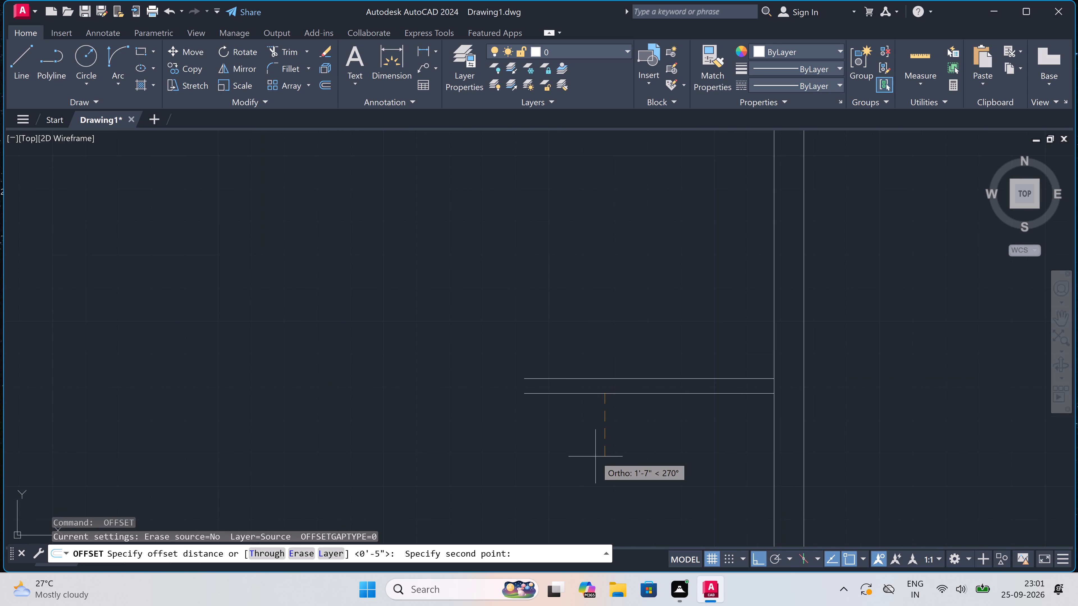
type("2'")
type("11")
type("\"")
key("space")
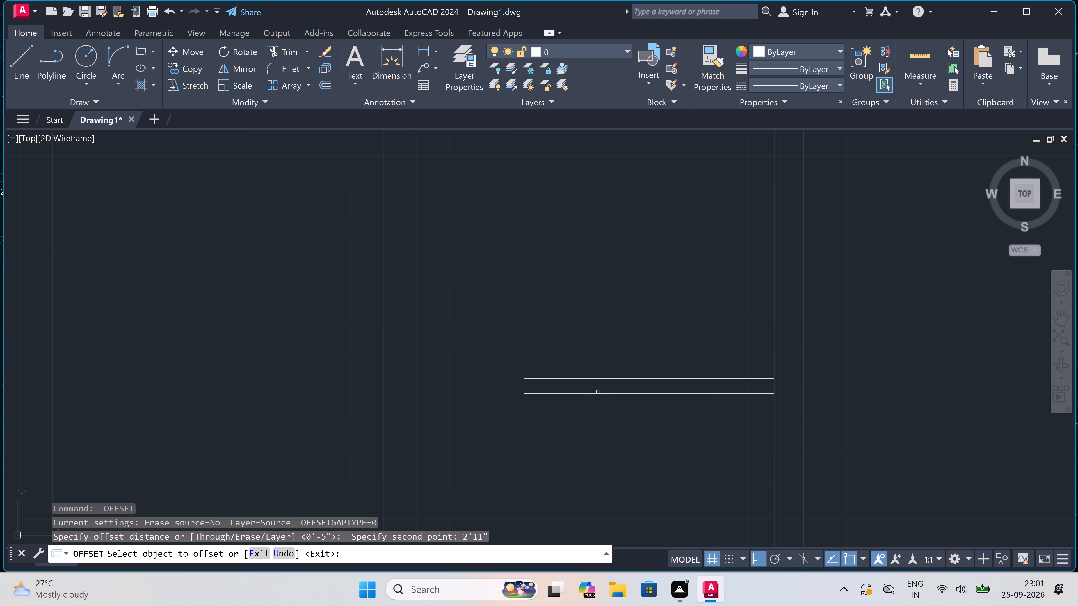
left_click_drag(598, 393, 598, 397)
left_click(595, 415)
scroll(595, 414, "down", 4)
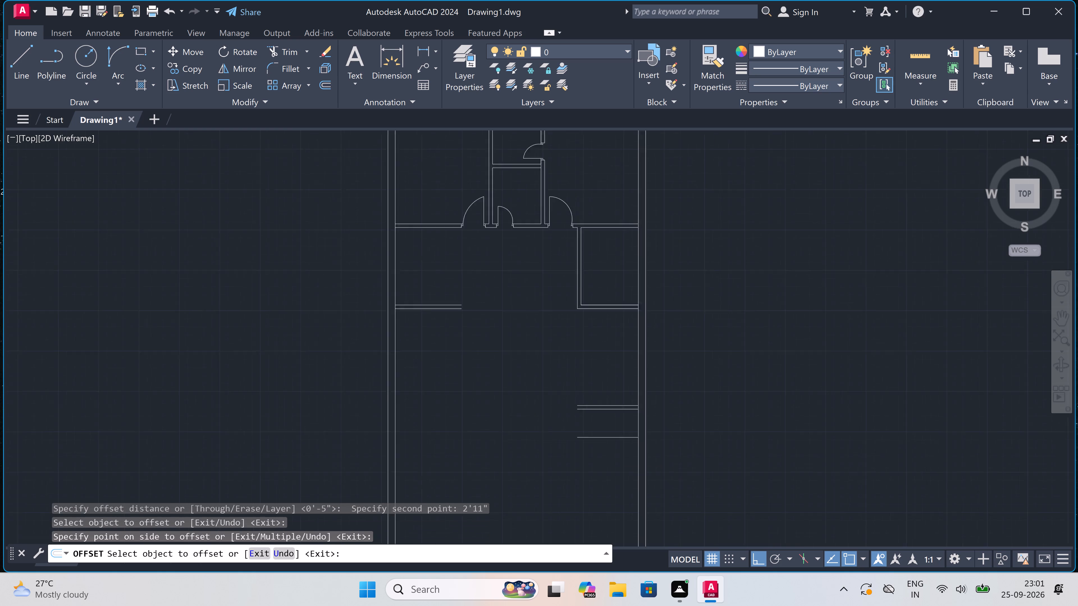
scroll(592, 441, "up", 4)
key("Escape")
Offset the lowest line 4.5" downward to form the second wall segment's thickness.
key("space")
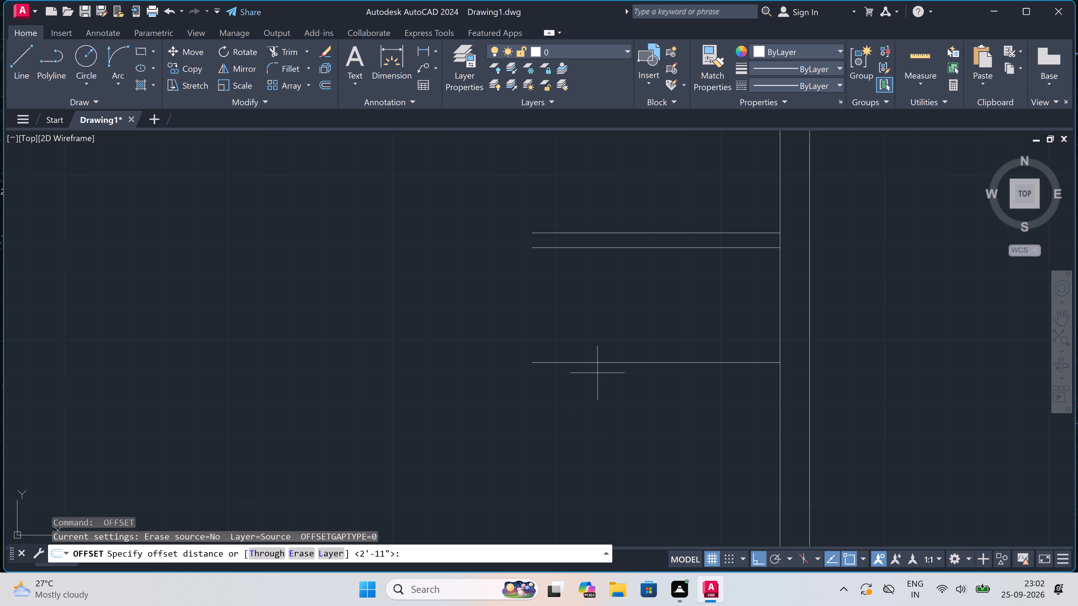
double_click(594, 364)
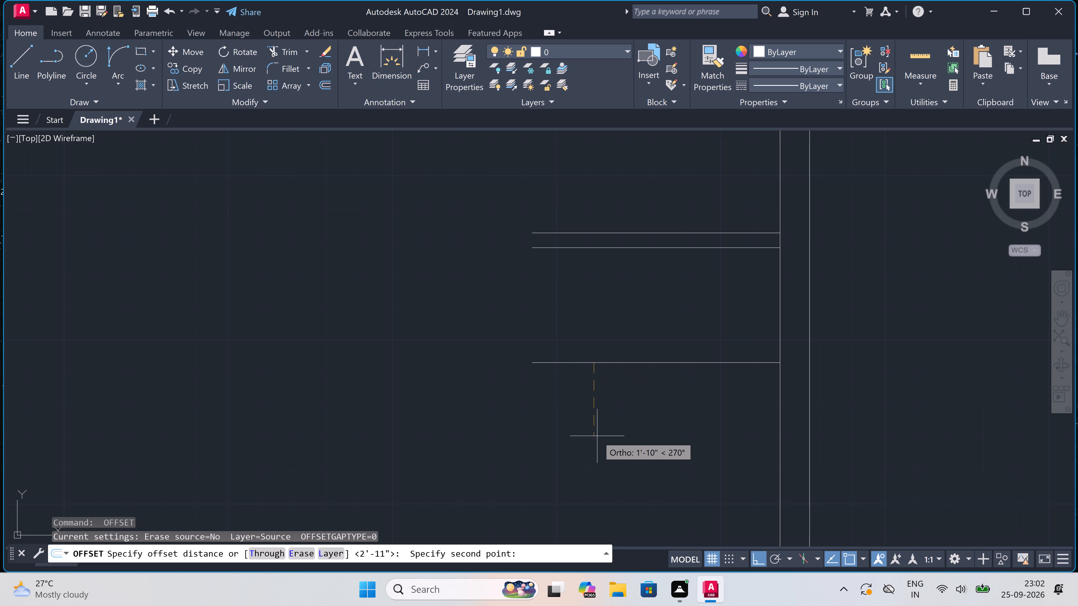
type("4.5")
type("\"")
key("space")
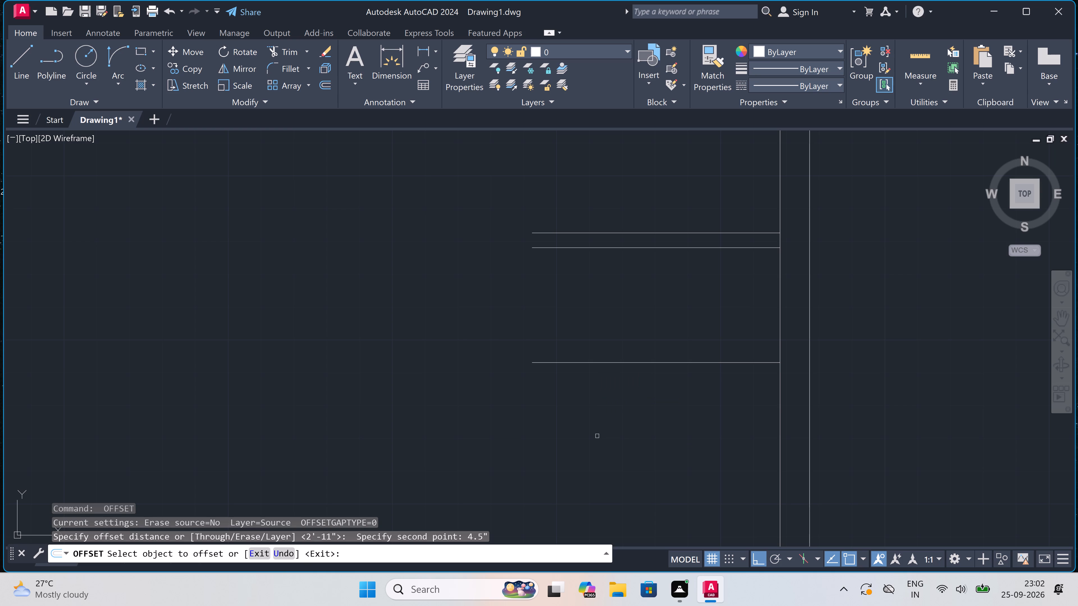
left_click(594, 363)
double_click(588, 411)
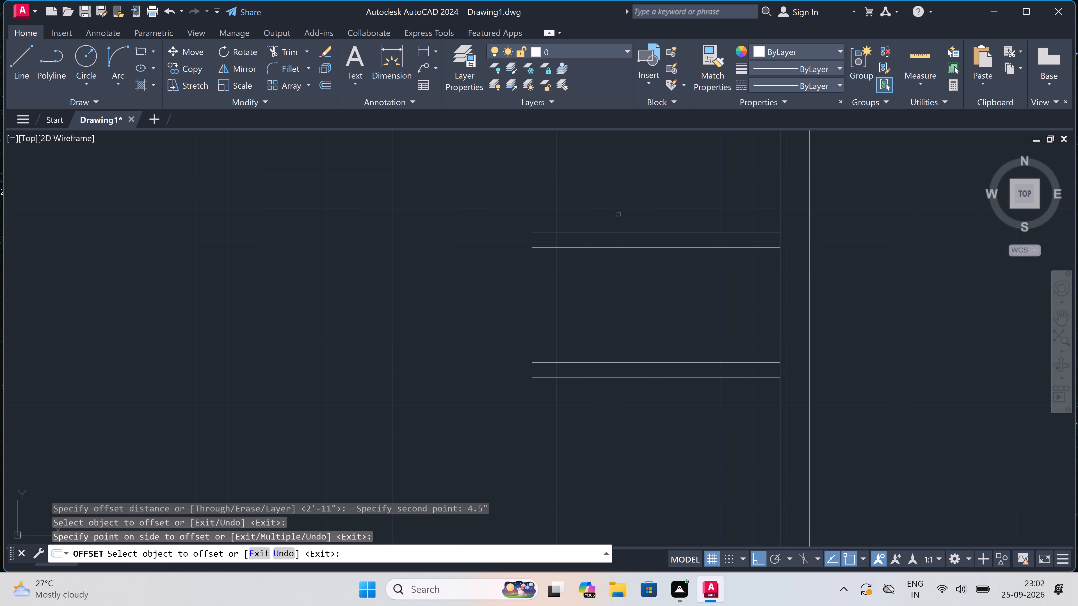
Extend all four lines of the two new wall segments across the plan to the left outer wall.
scroll(627, 239, "down", 6)
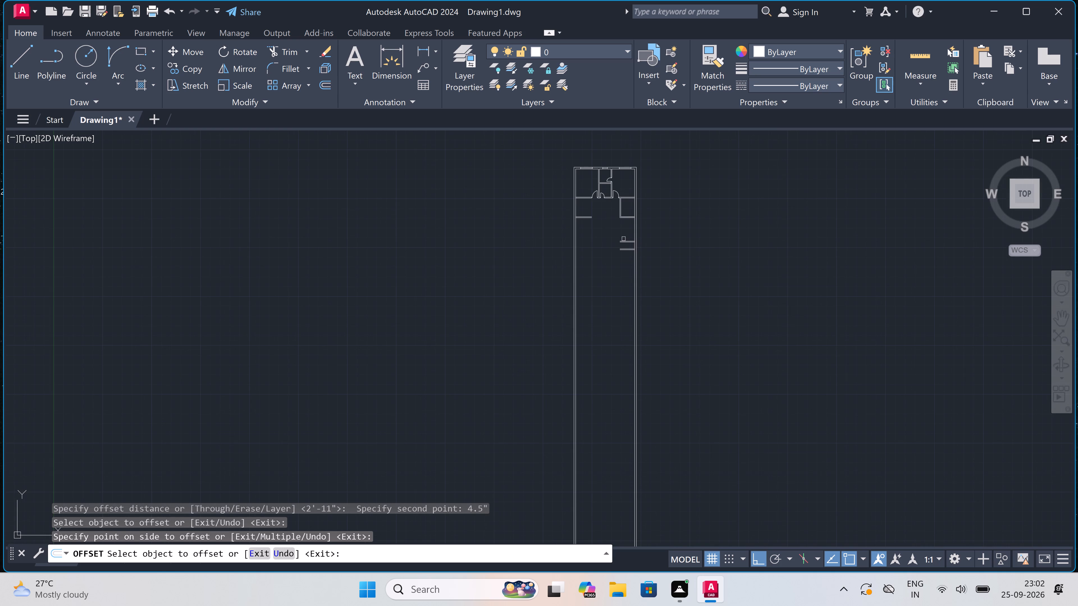
scroll(605, 187, "up", 5)
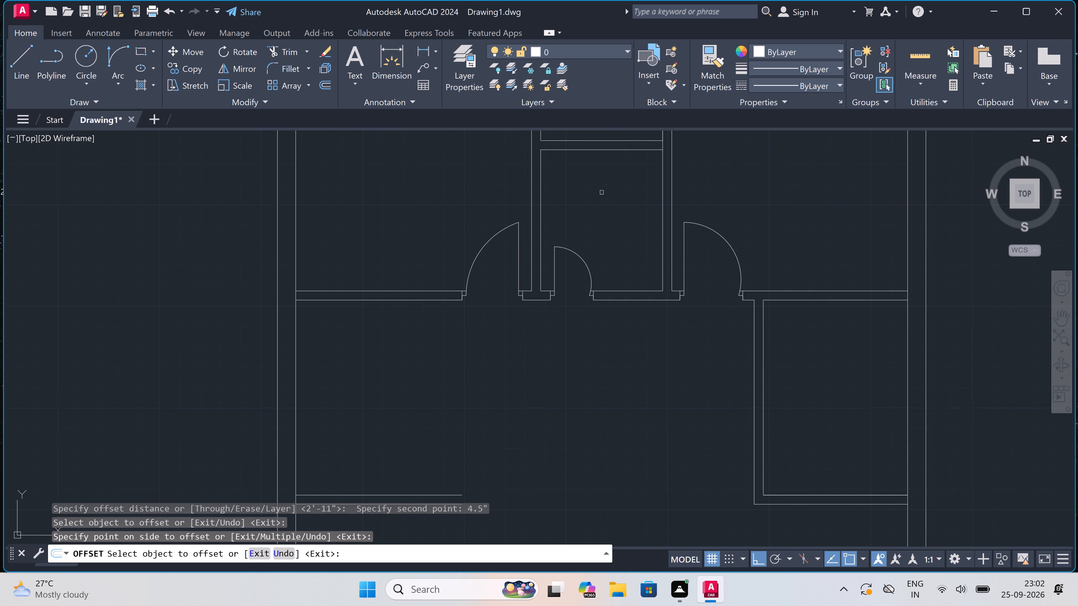
scroll(601, 193, "down", 1)
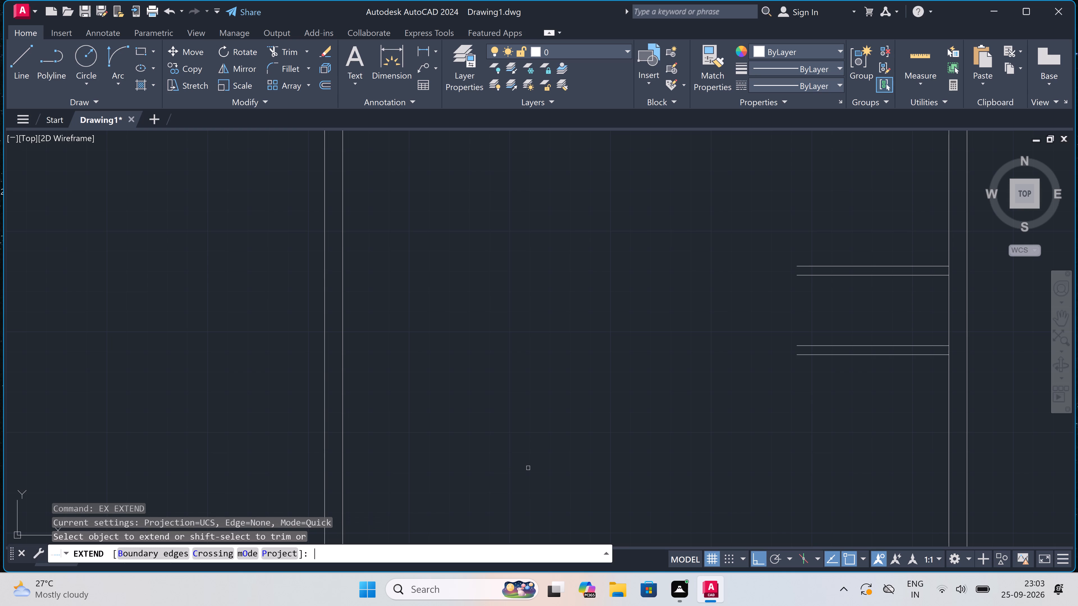
scroll(531, 461, "down", 2)
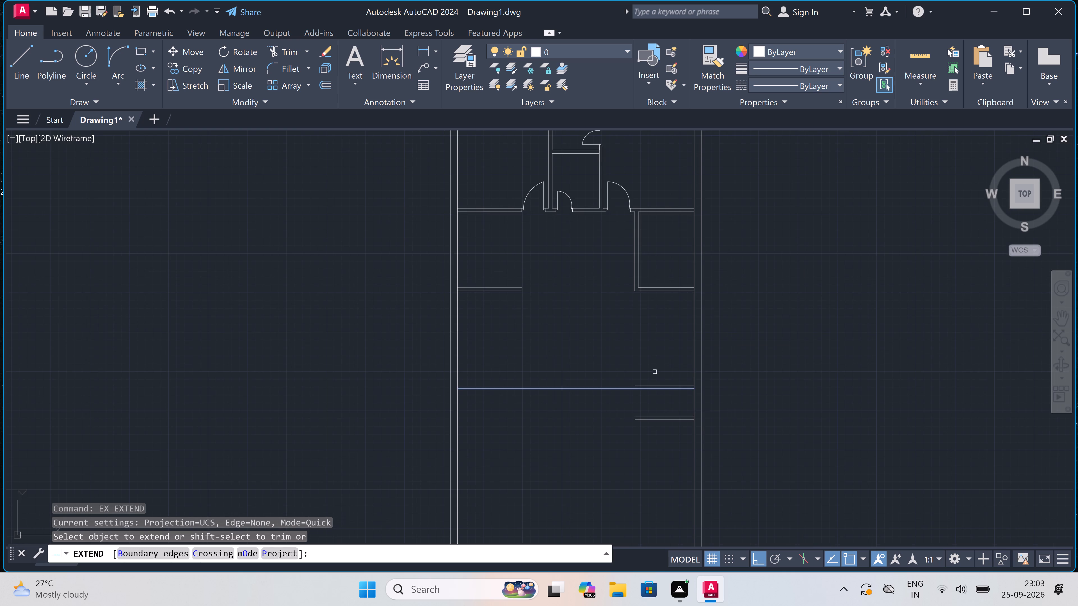
left_click(666, 341)
double_click(657, 453)
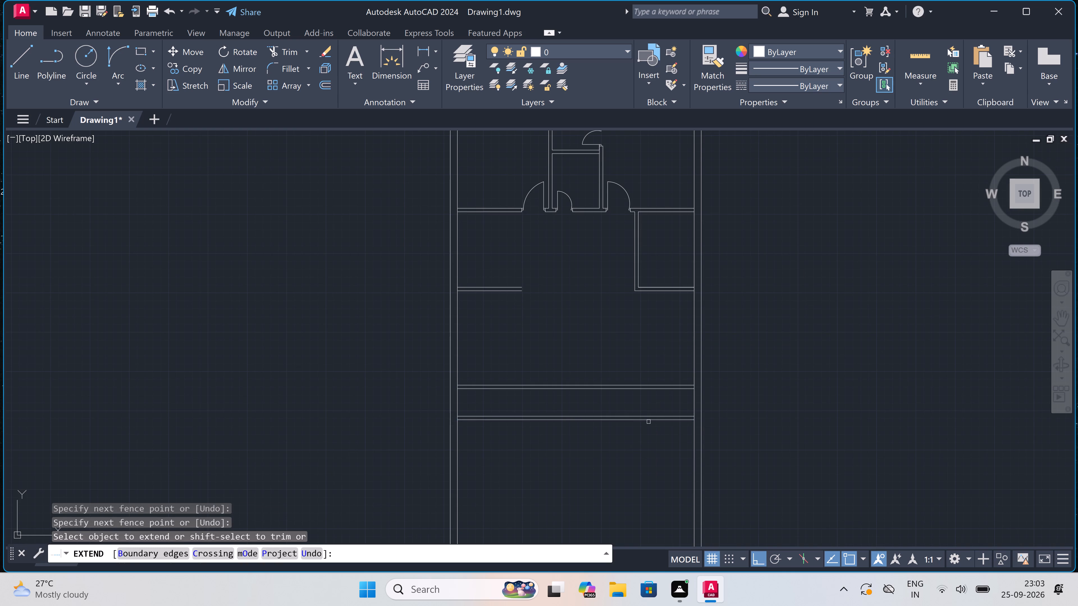
Extend both lines of the lower-right room's bottom wall across the plan to meet the left side wall.
left_click_drag(654, 275, 654, 288)
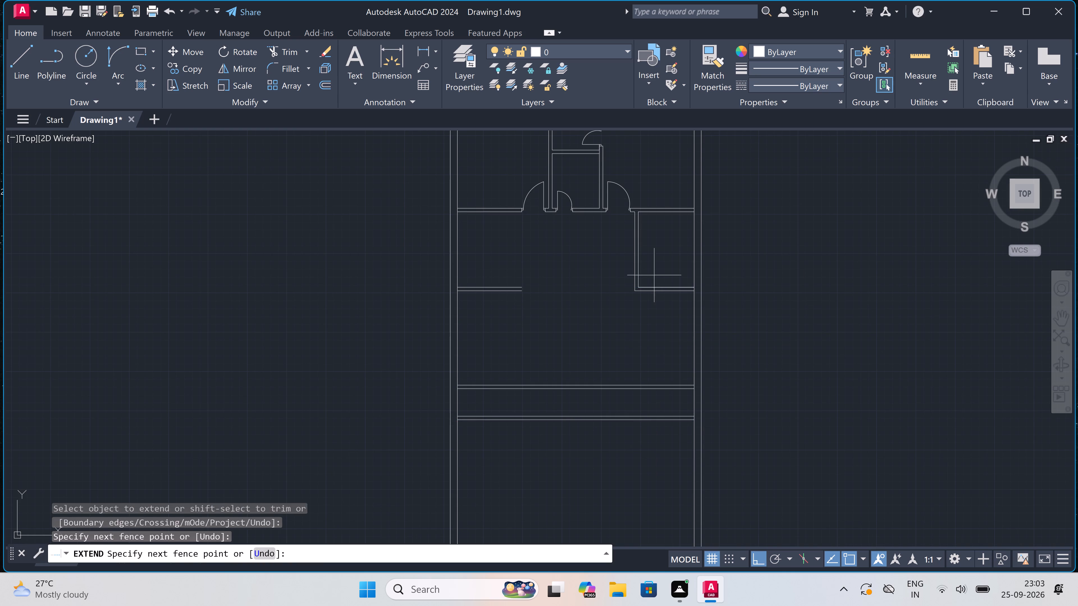
left_click(651, 329)
left_click_drag(656, 278, 654, 293)
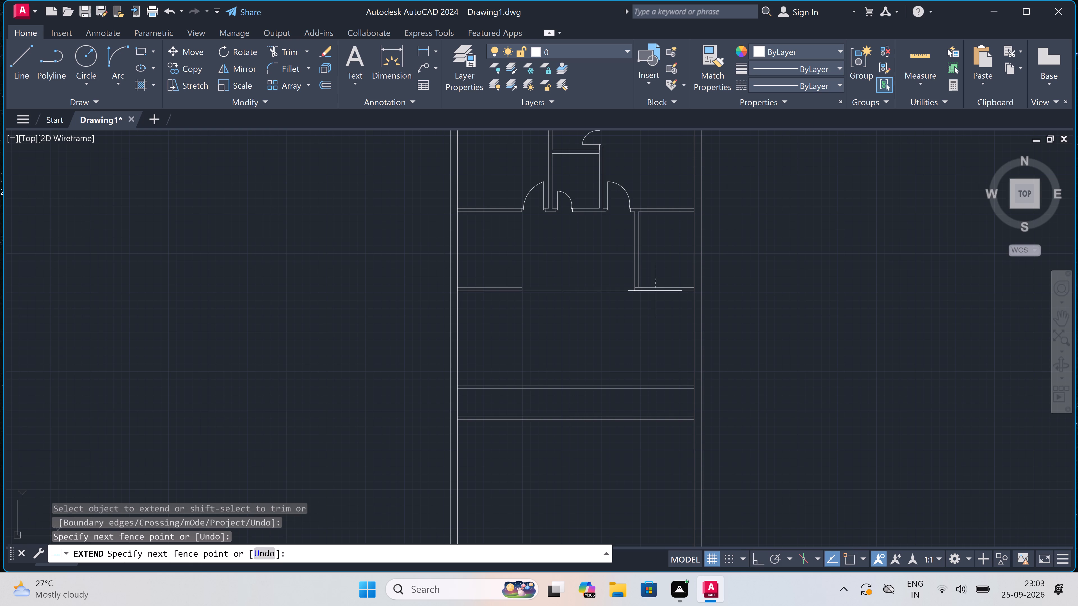
left_click(651, 324)
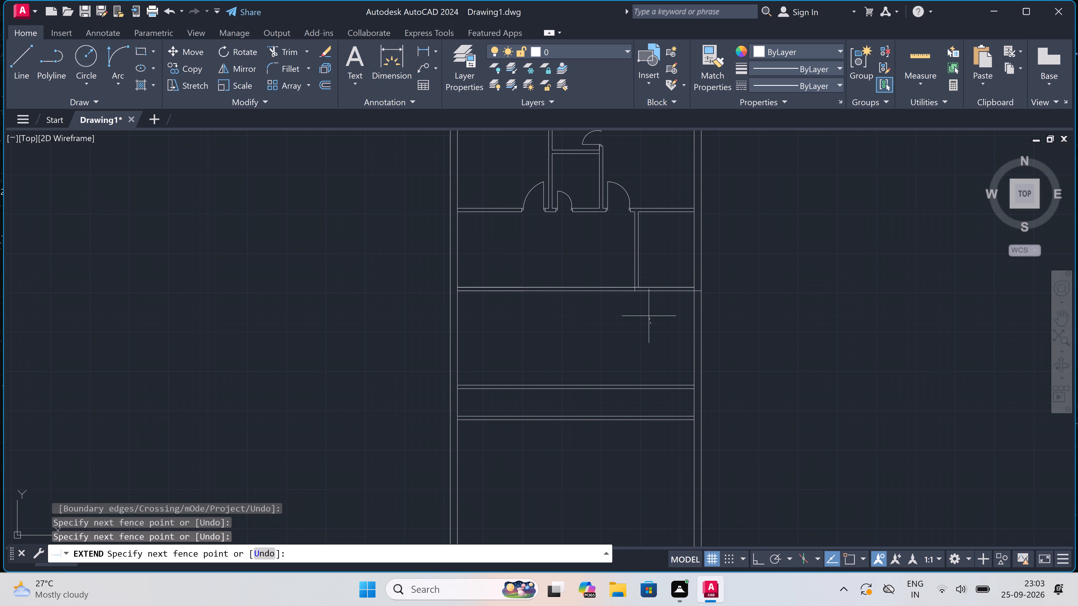
key("Escape")
Trim the stub and the inner-face segment where the lower-right room's bottom wall meets the right outer wall, opening the junction.
type("TR")
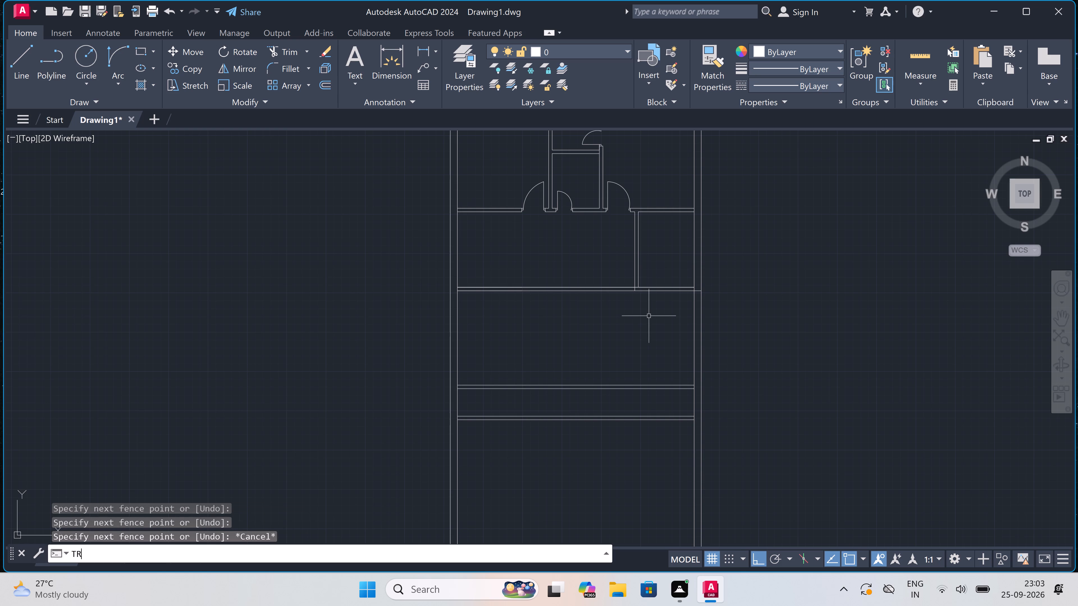
key("space")
scroll(696, 295, "up", 2)
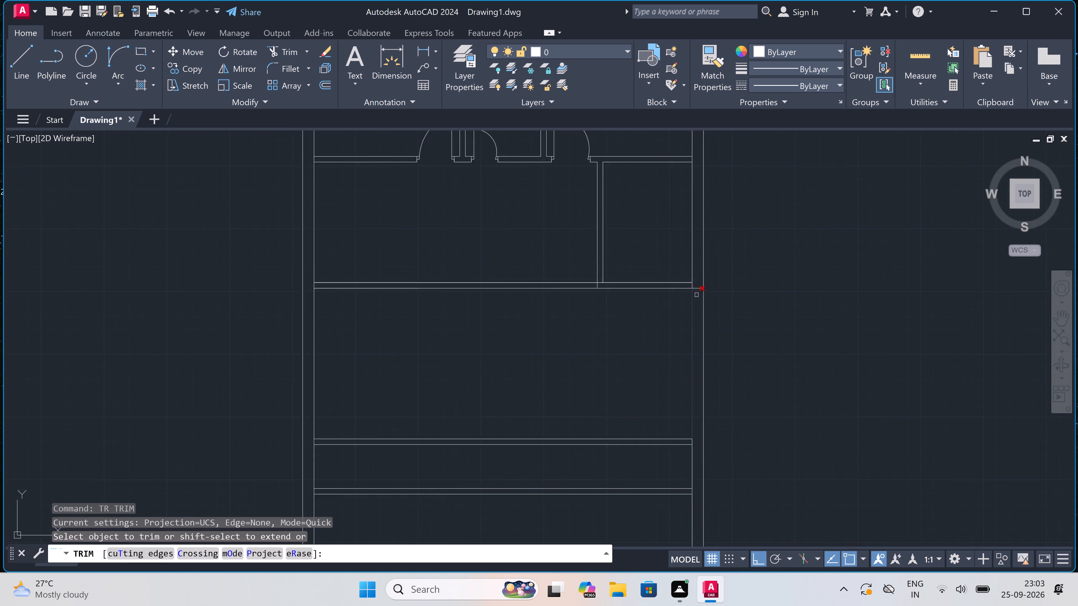
left_click(696, 285)
scroll(686, 277, "up", 2)
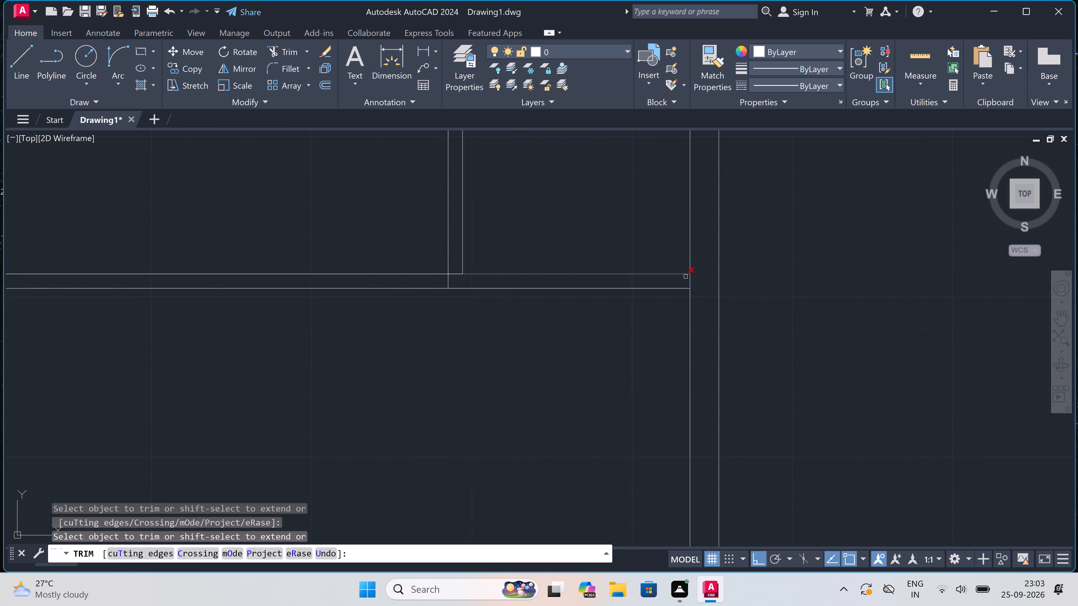
left_click_drag(687, 280, 694, 279)
left_click(703, 279)
scroll(703, 279, "down", 2)
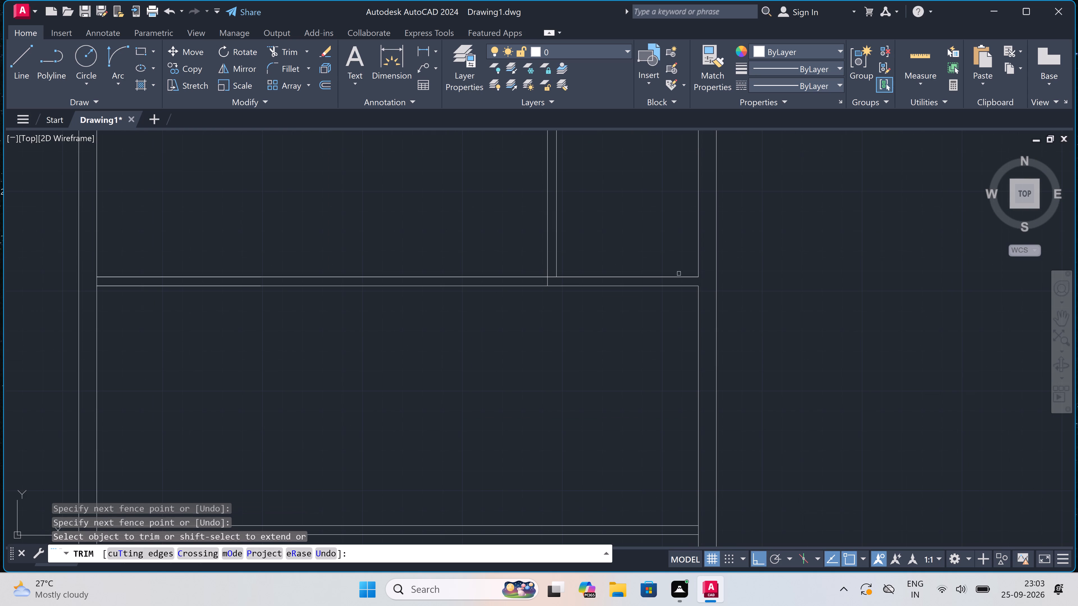
Trim the overlapping lines where the lower-right room's left partition meets its bottom wall, leaving an open T-junction.
scroll(541, 278, "up", 3)
left_click_drag(544, 282, 560, 283)
left_click(579, 284)
double_click(529, 284)
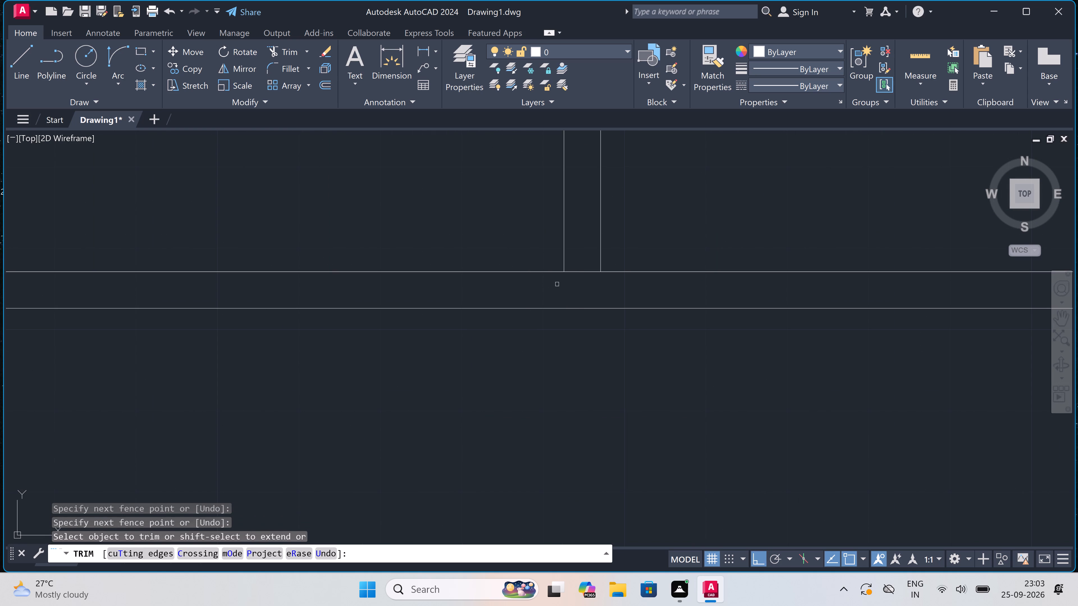
double_click(590, 279)
left_click(586, 257)
scroll(585, 258, "down", 4)
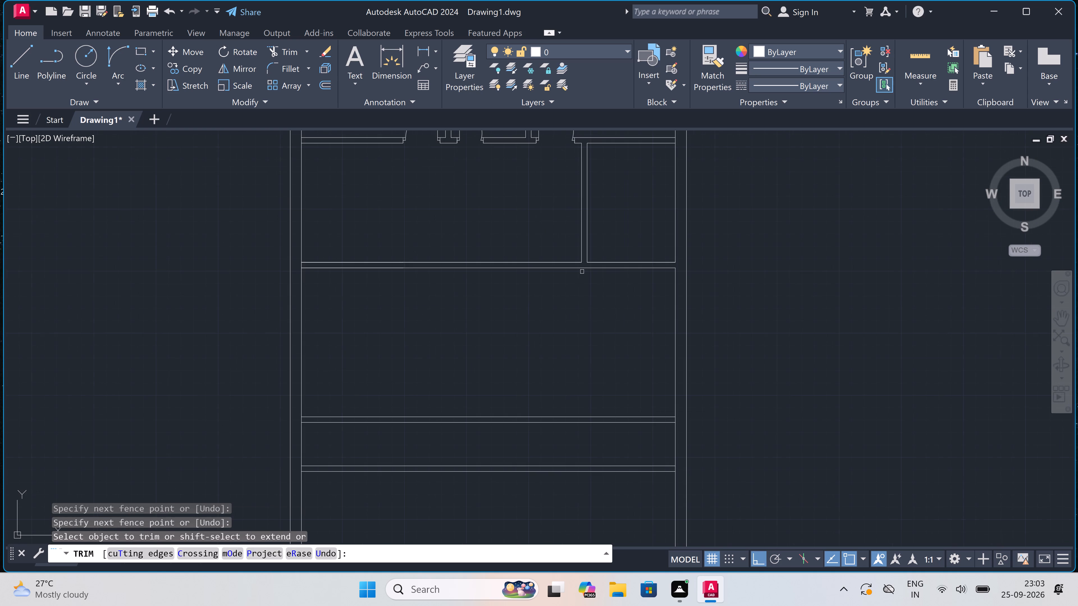
key("Escape")
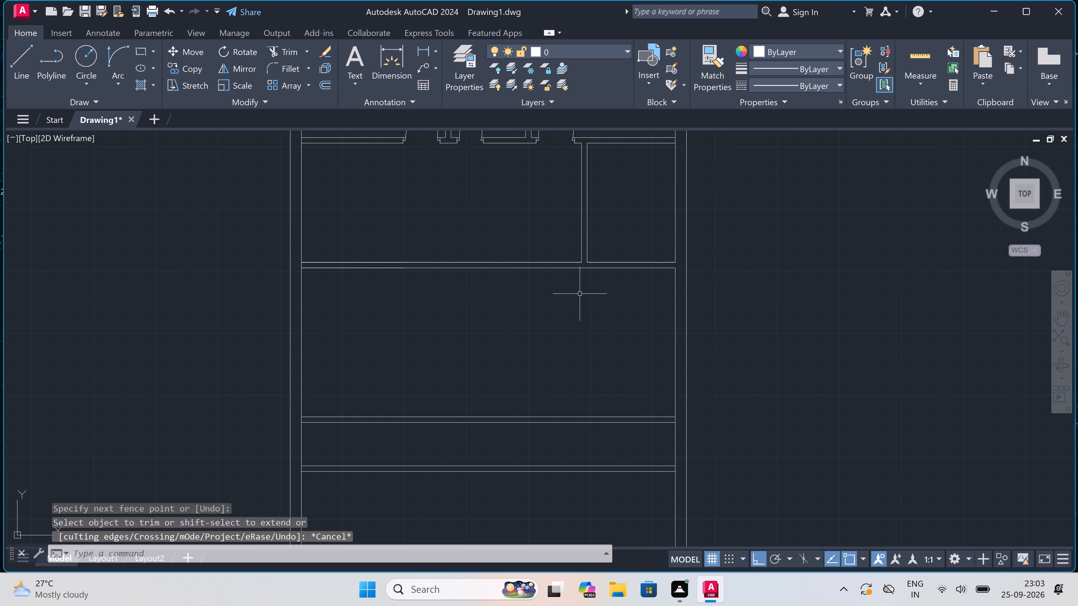
Offset the inner faces of the right and left outer walls 9'8" toward the middle of the plan.
type("O")
key("space")
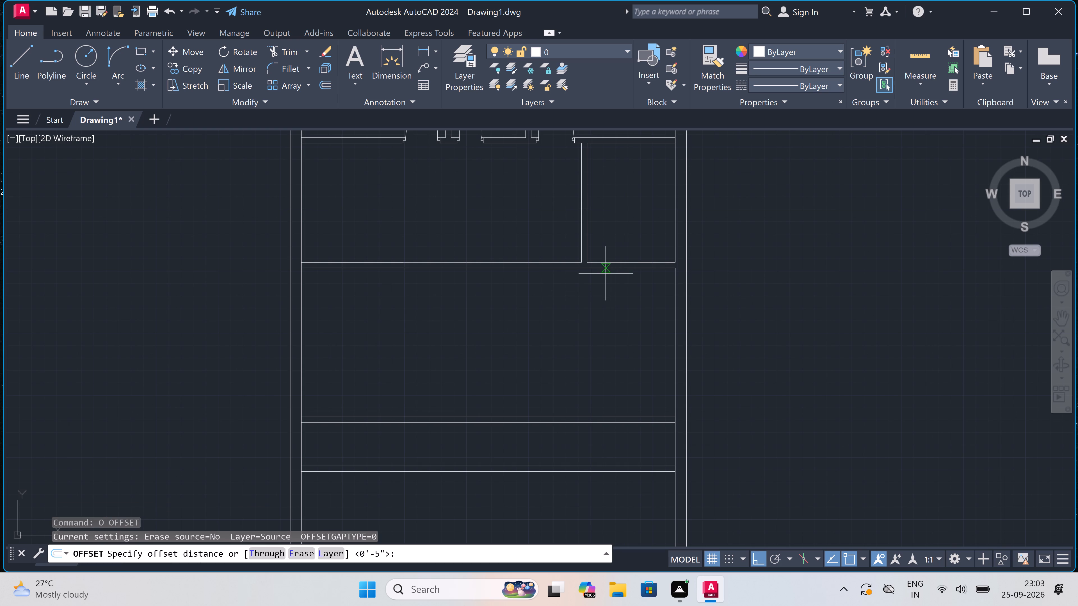
left_click(677, 311)
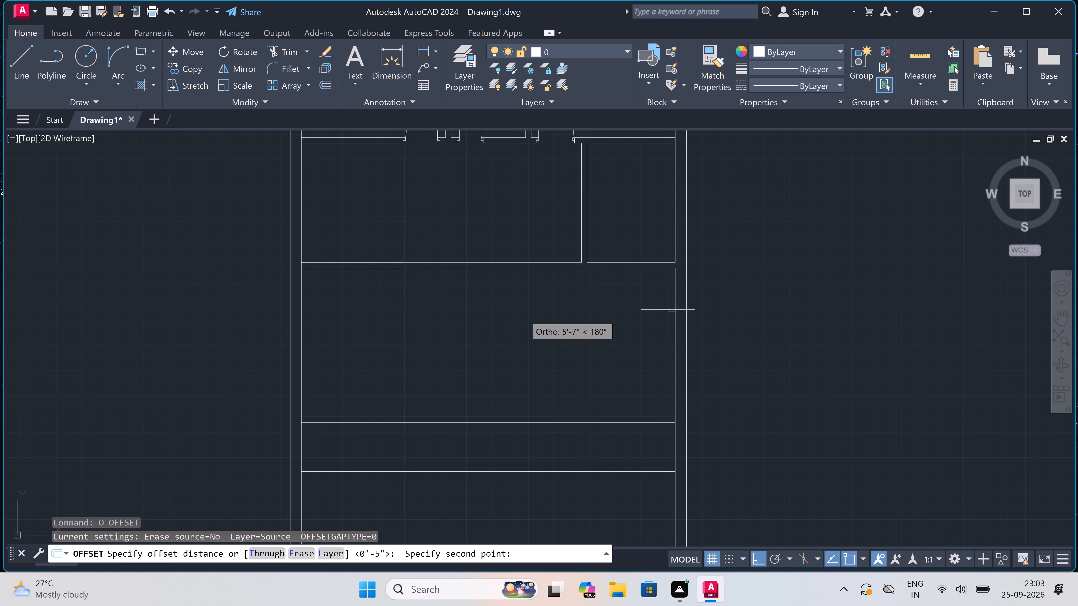
scroll(520, 316, "down", 1)
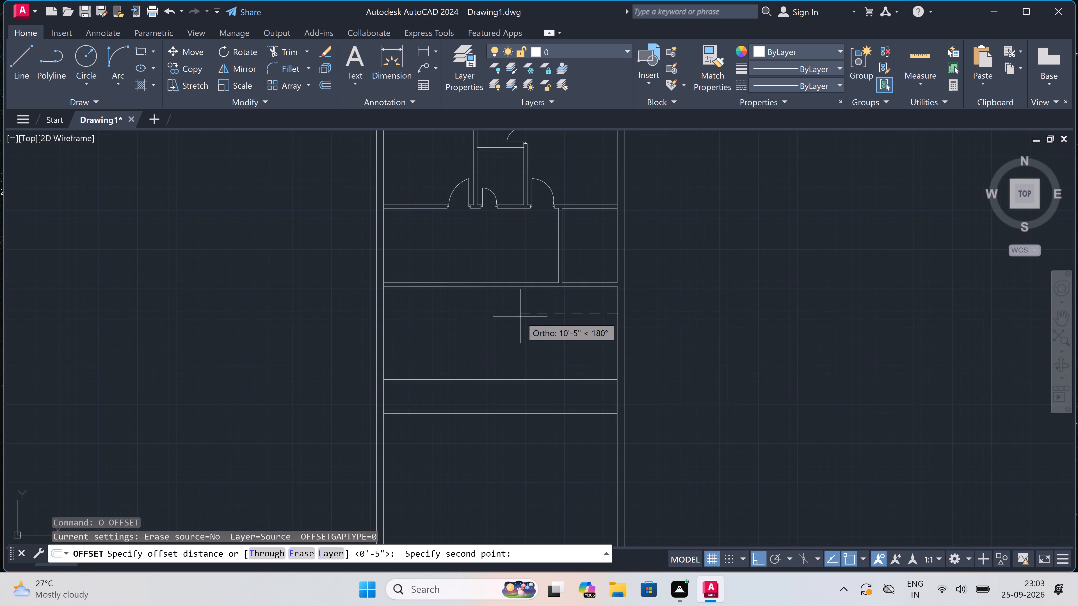
scroll(520, 316, "up", 1)
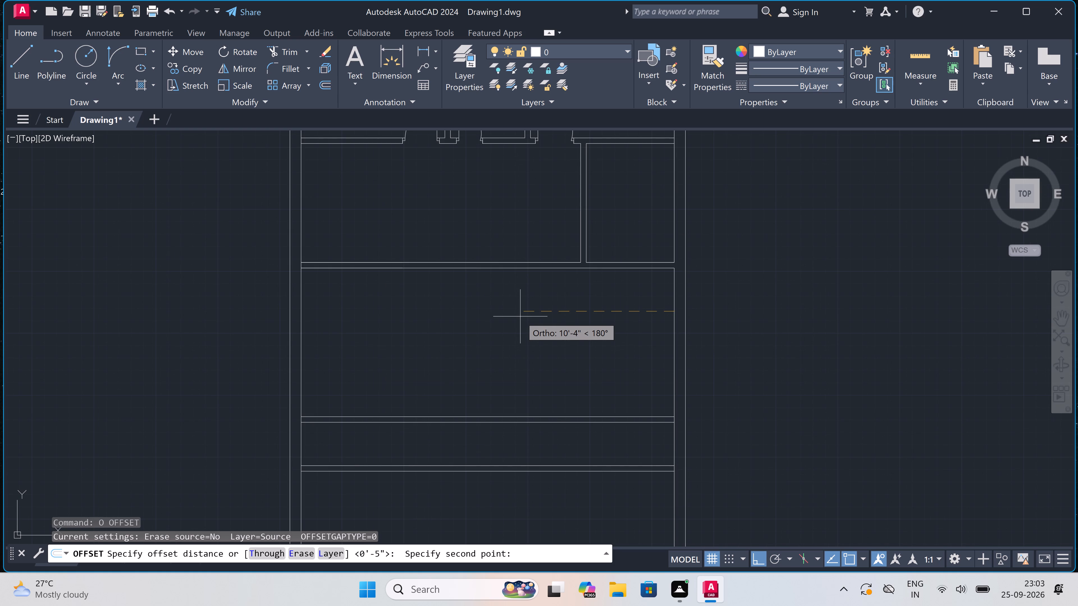
type("9'")
type("8\"")
key("space")
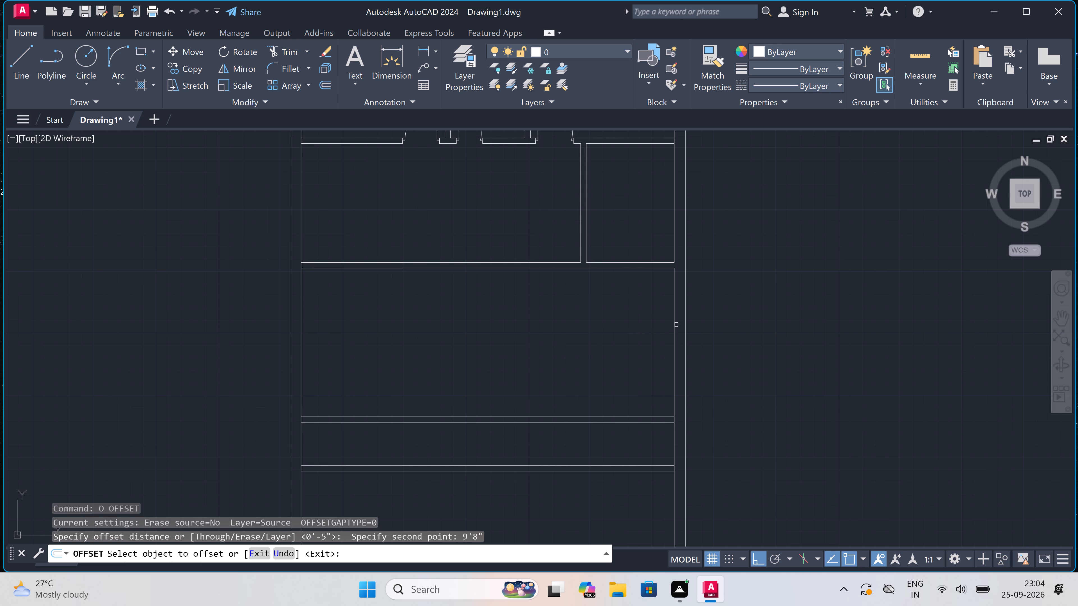
left_click_drag(676, 323, 670, 321)
left_click(633, 323)
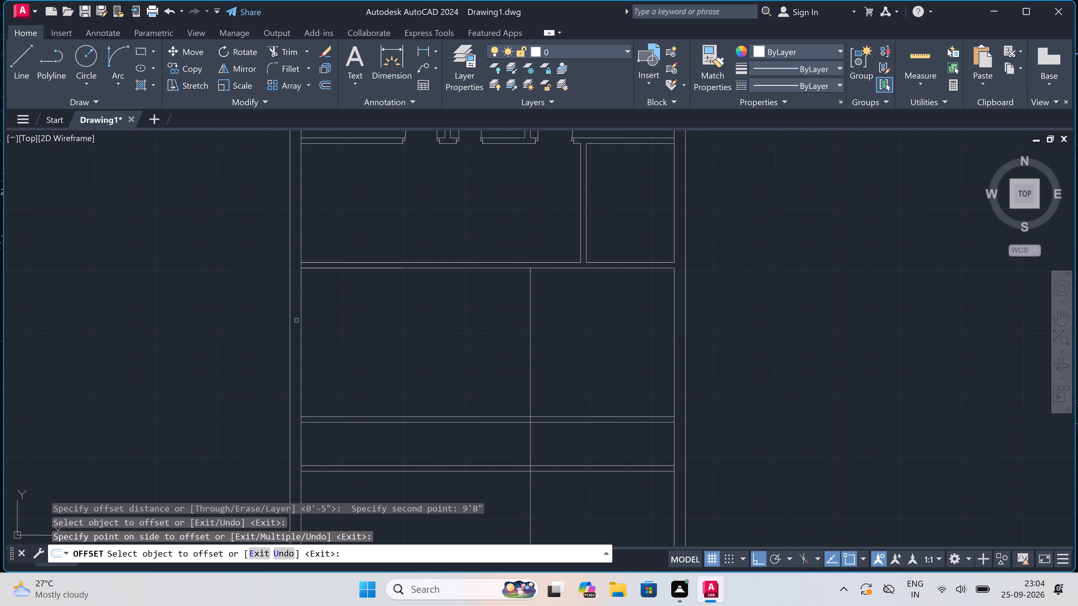
left_click_drag(300, 318, 308, 318)
left_click(430, 322)
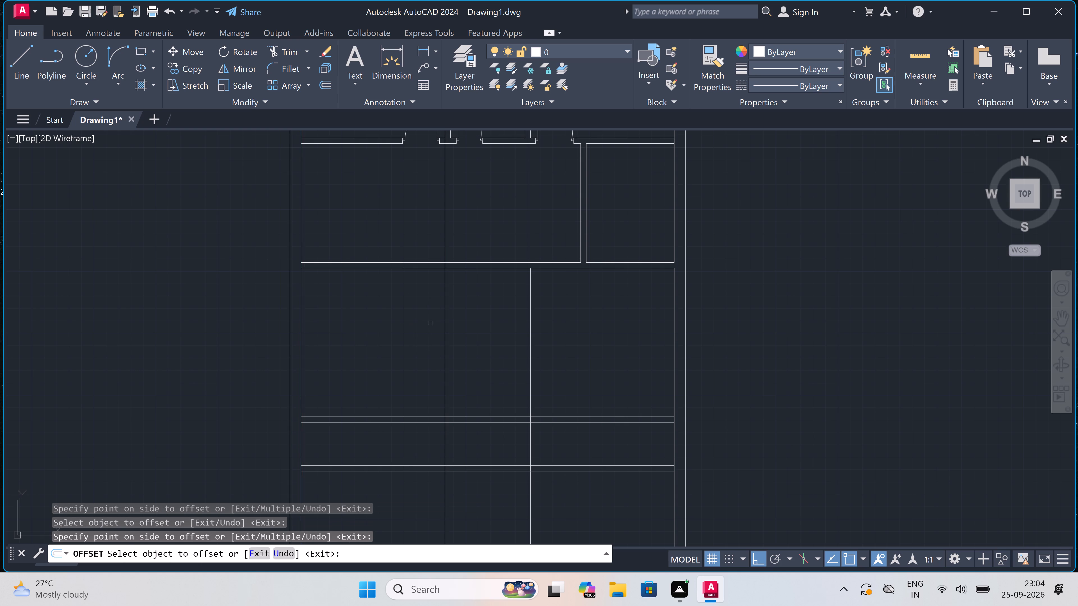
key("Escape")
Offset both new vertical lines 4.5" toward the plan's centre to give the two partitions their thickness.
key("space")
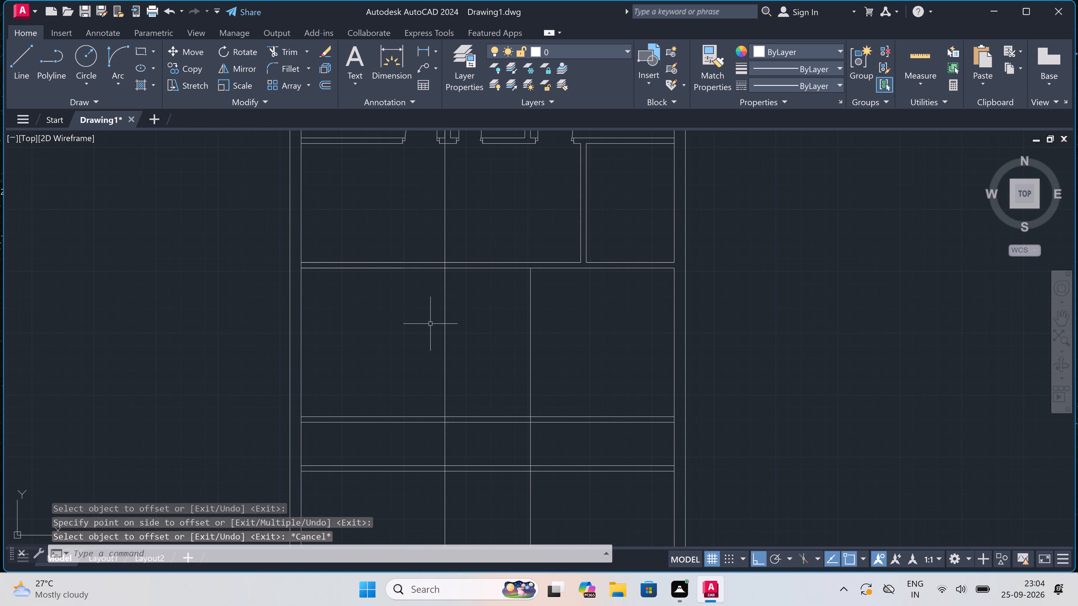
left_click(531, 324)
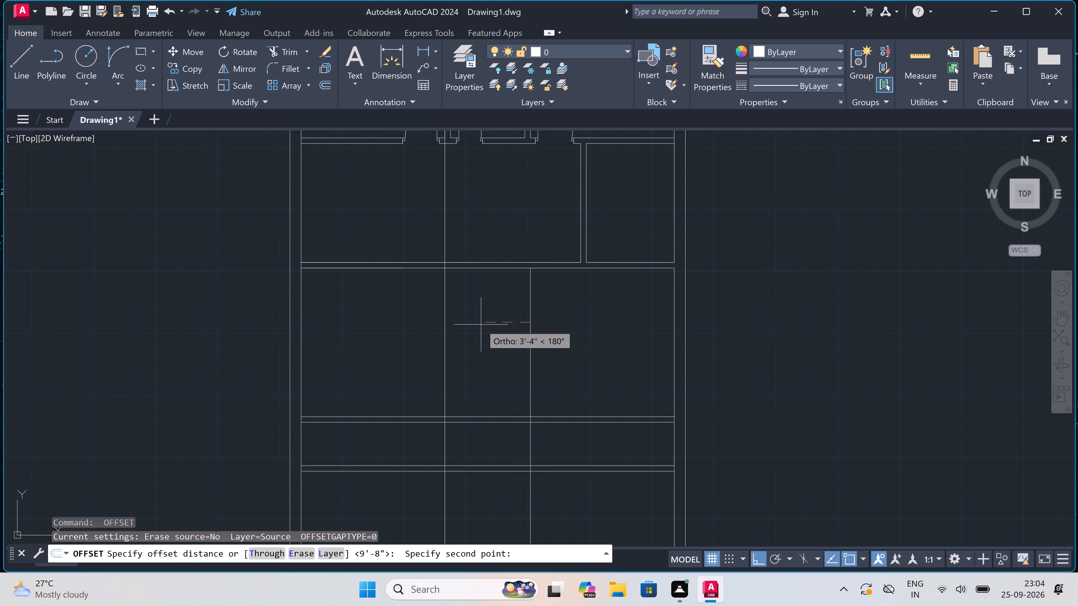
type("4.5\"")
key("space")
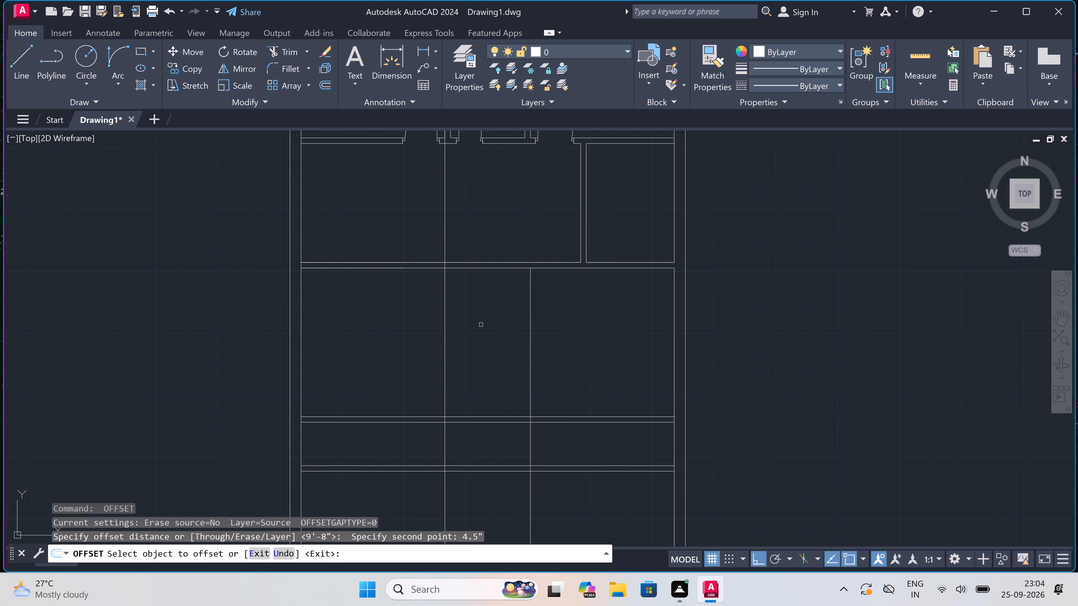
left_click(530, 313)
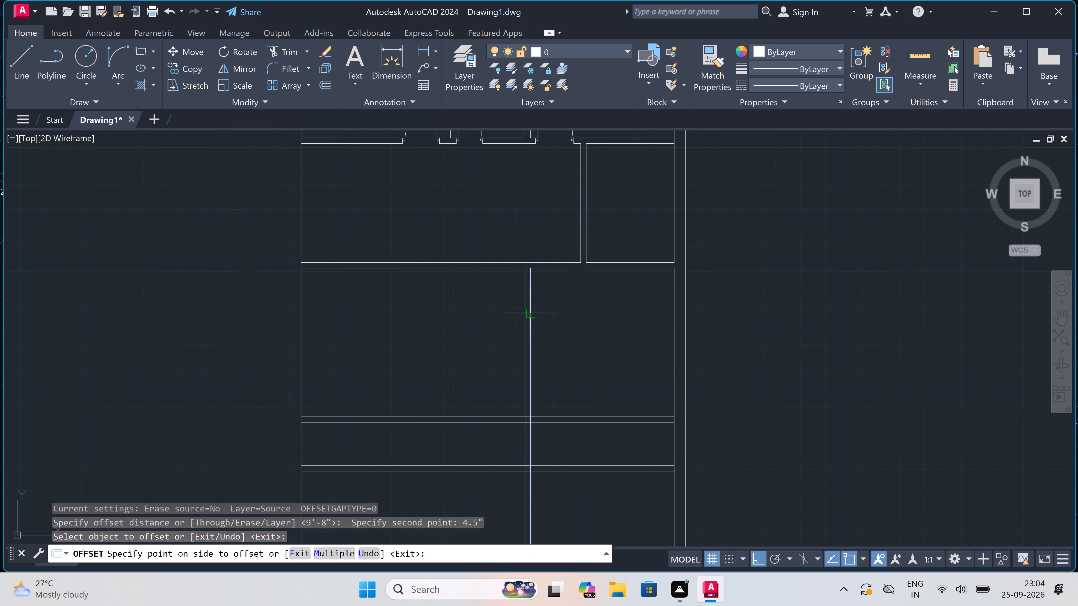
left_click(490, 313)
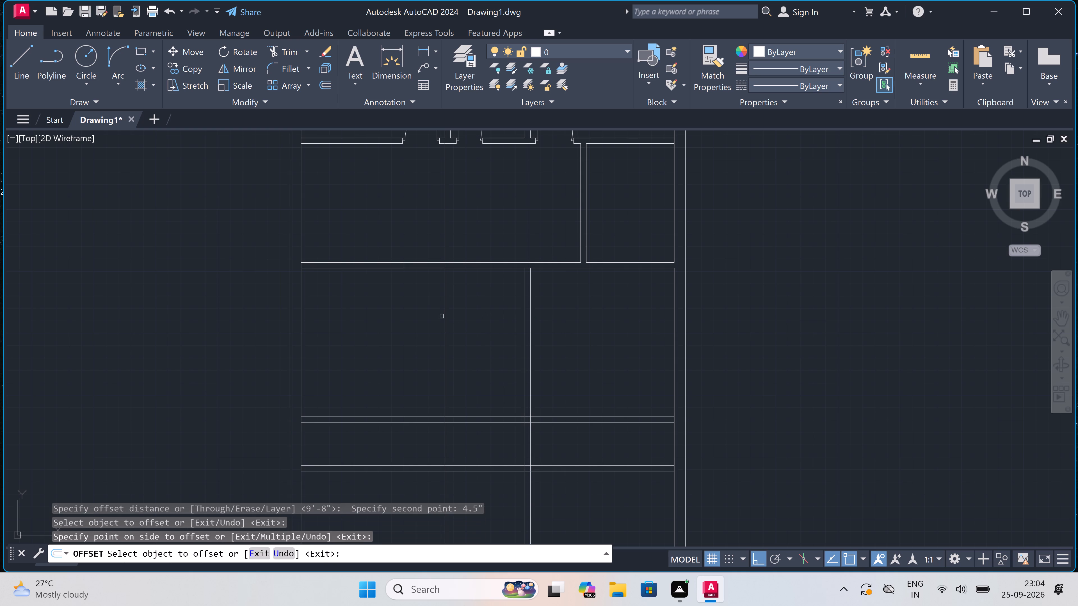
left_click_drag(444, 316, 449, 313)
double_click(465, 311)
key("Escape")
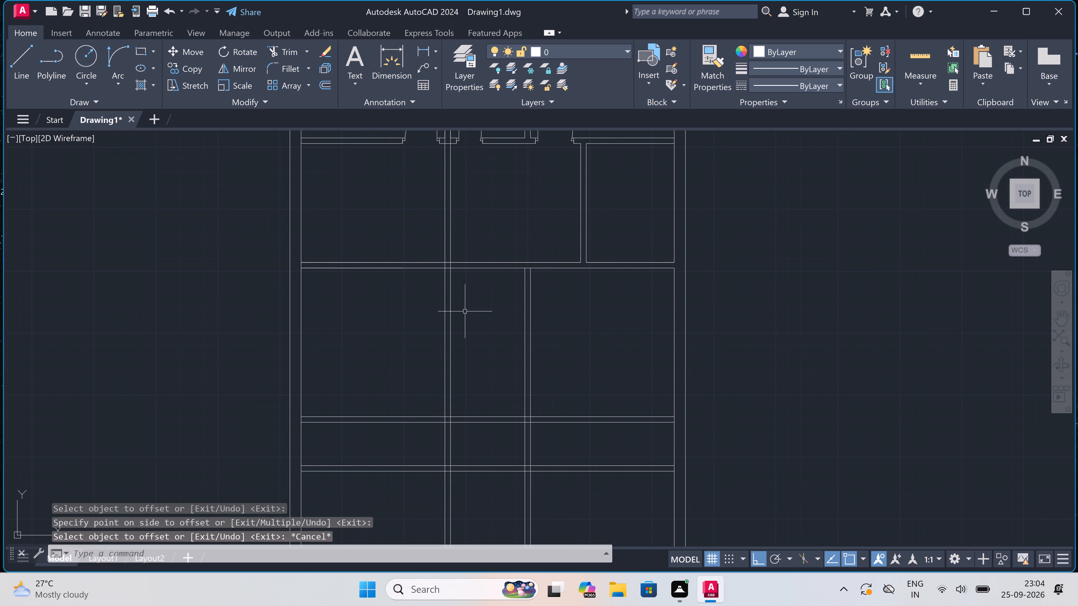
Trim the left partition's two lines out of the open room above the upper full-width cross wall.
type("TR")
key("space")
scroll(465, 311, "down", 1)
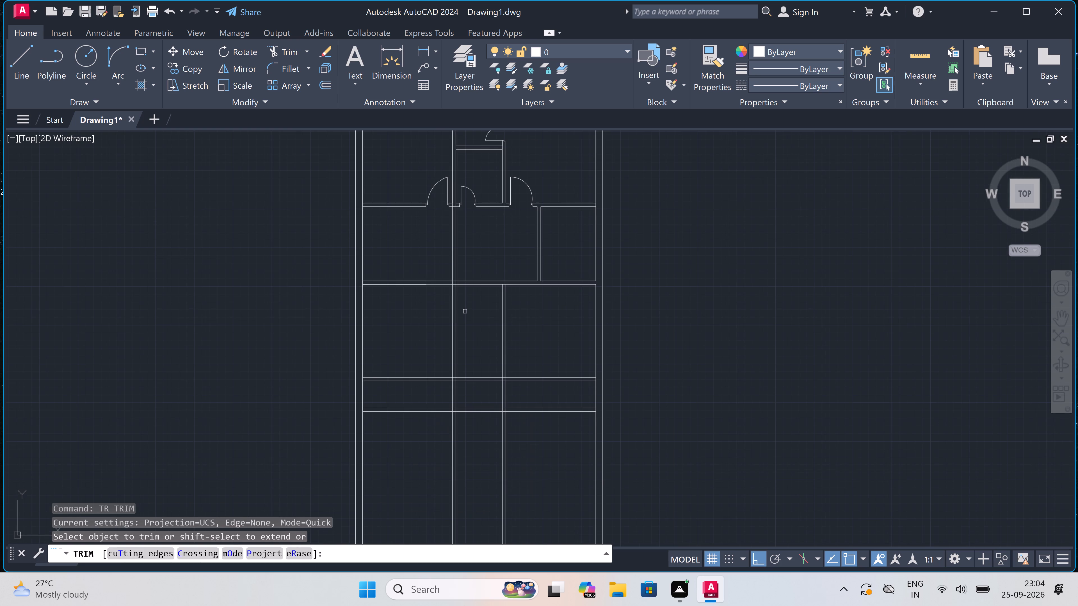
double_click(457, 279)
double_click(437, 272)
left_click(476, 270)
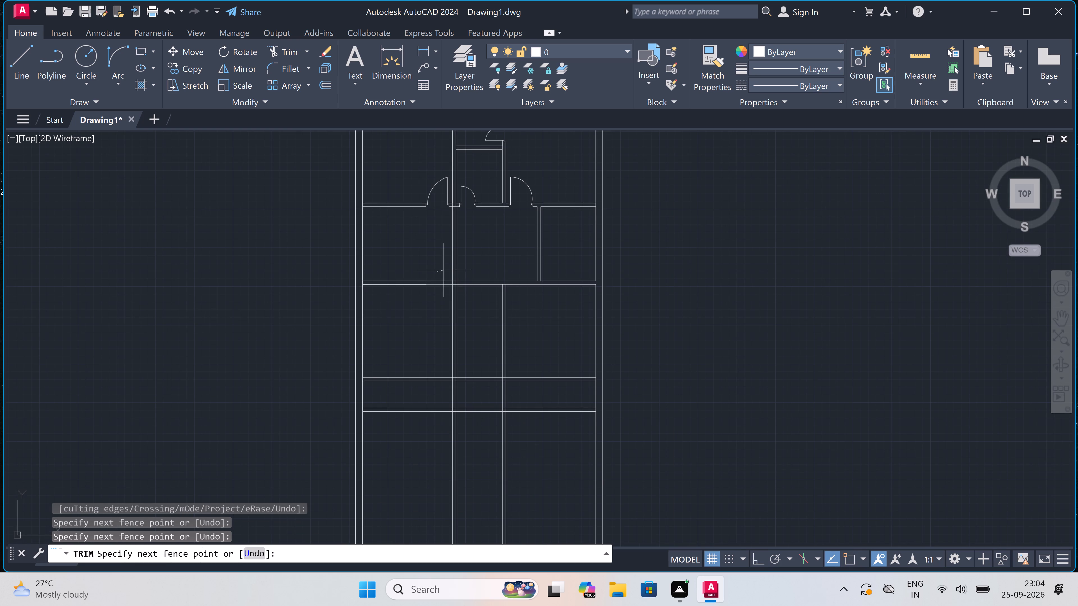
scroll(476, 269, "down", 2)
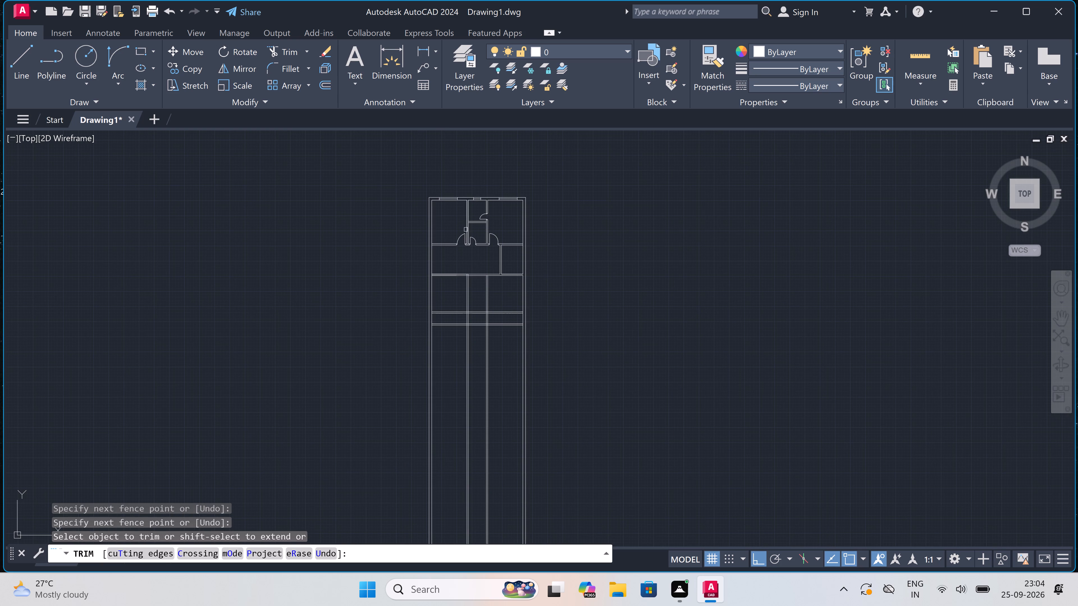
scroll(466, 229, "up", 4)
key("Escape")
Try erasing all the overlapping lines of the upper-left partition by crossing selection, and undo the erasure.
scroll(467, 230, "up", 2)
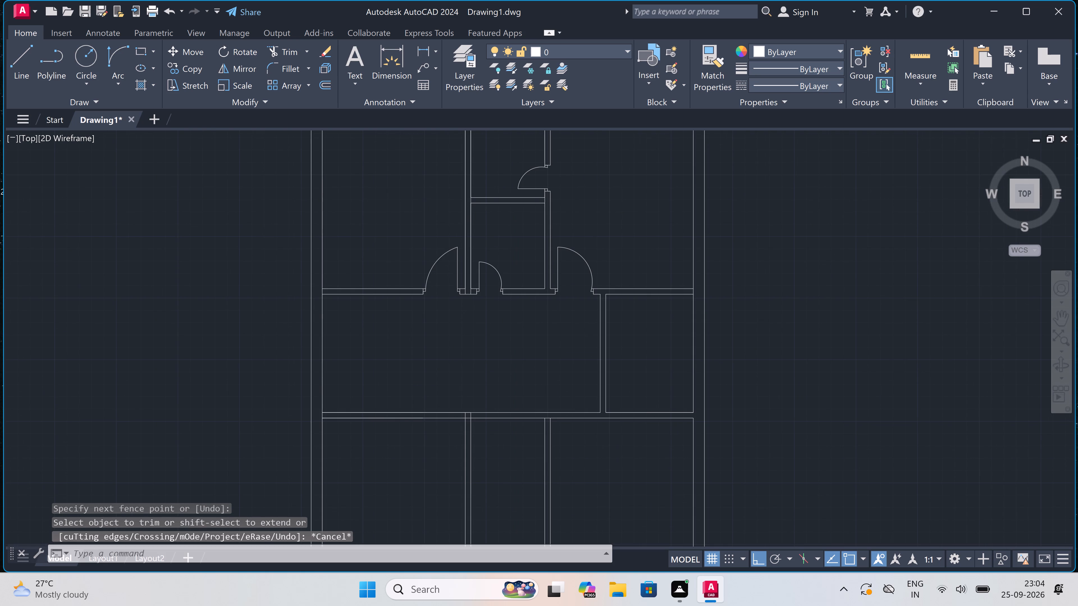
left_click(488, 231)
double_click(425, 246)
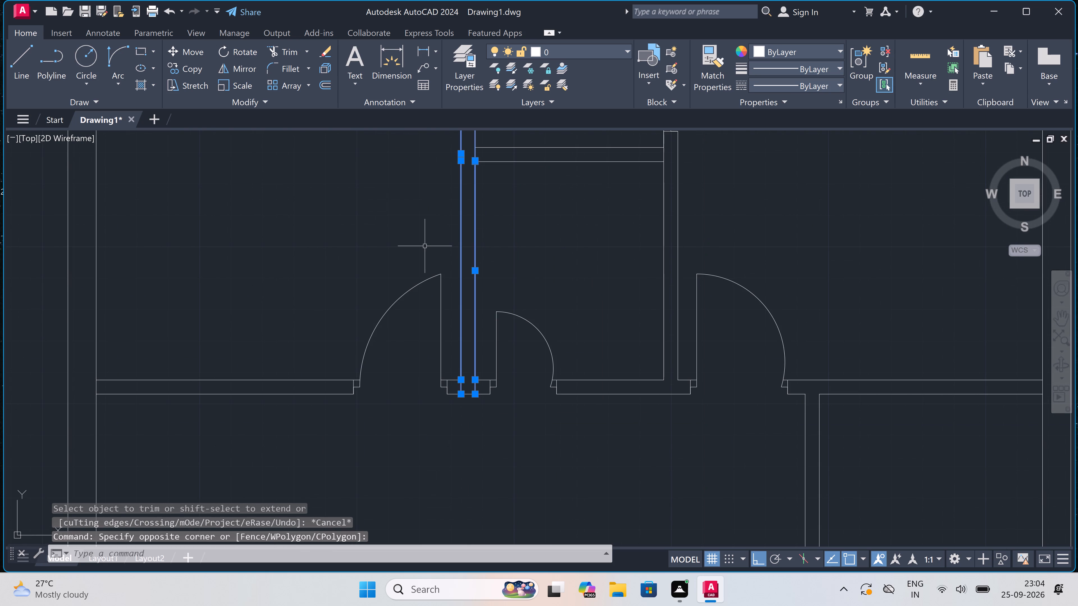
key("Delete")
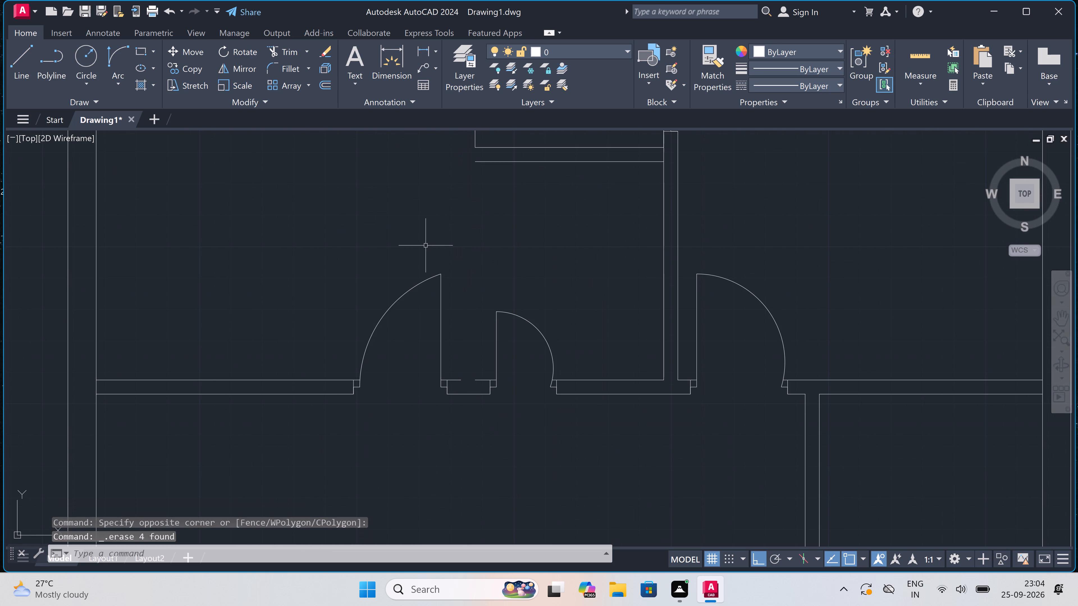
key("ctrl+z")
Erase the two leftover vertical lines crossing the short wall piece between the left and middle doors.
scroll(428, 244, "down", 2)
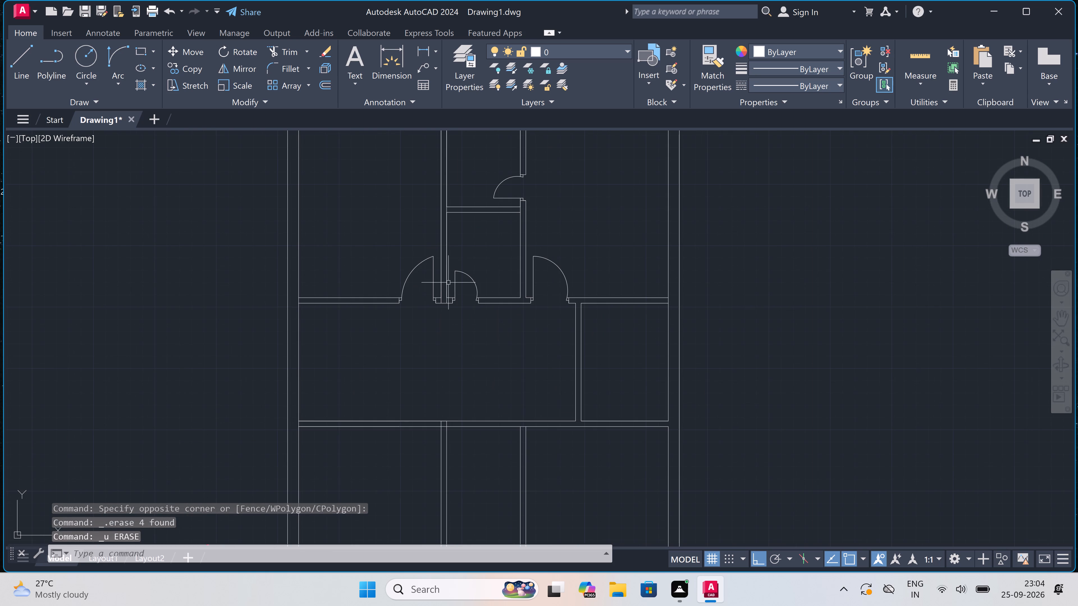
scroll(445, 294, "up", 4)
scroll(417, 349, "up", 3)
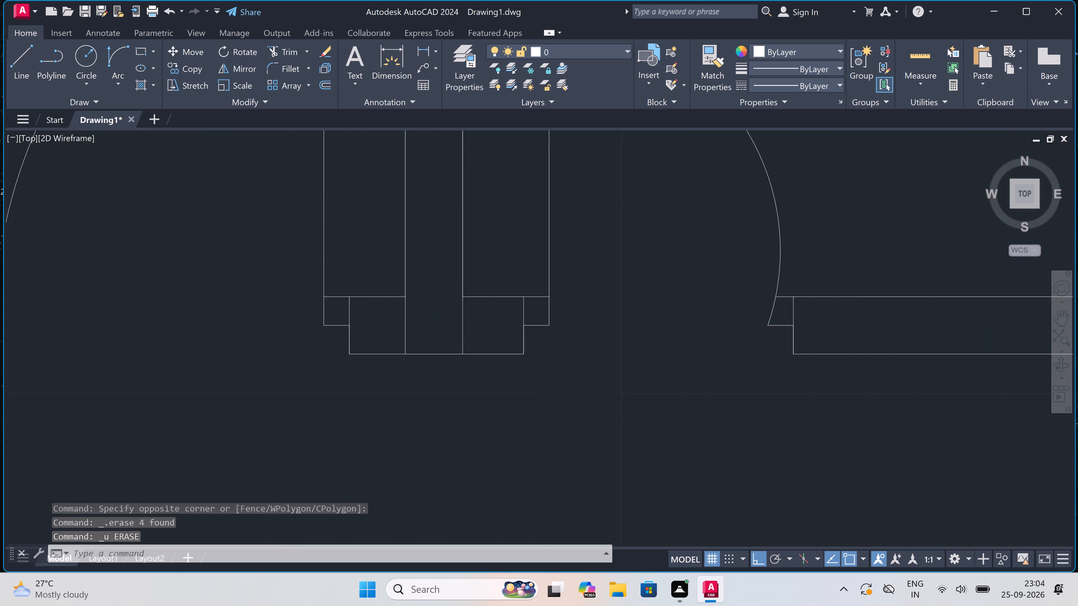
left_click(544, 287)
left_click_drag(532, 289, 525, 290)
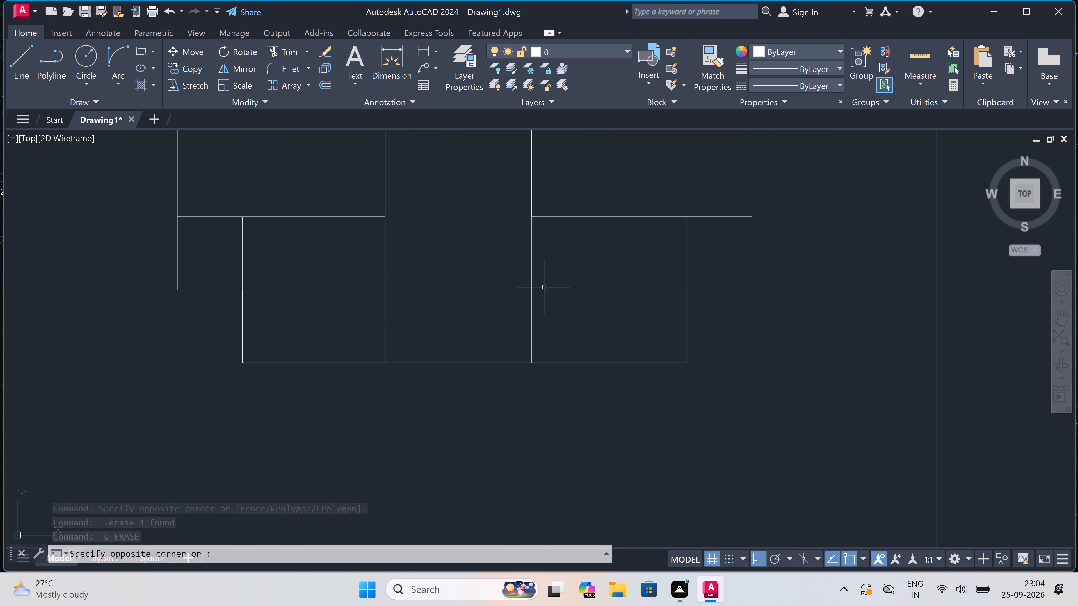
left_click(563, 263)
double_click(356, 297)
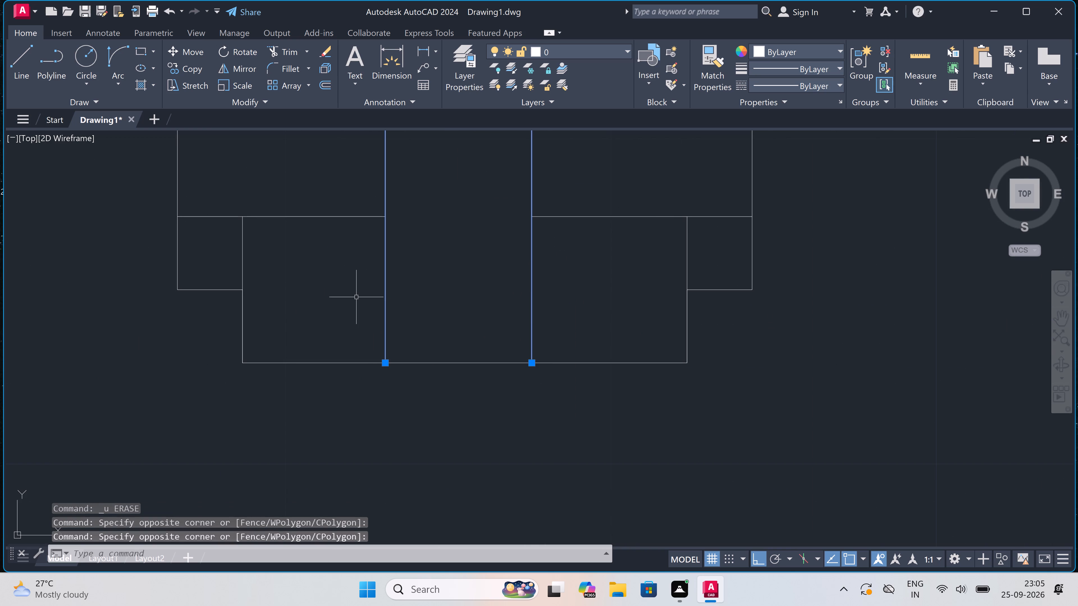
key("Delete")
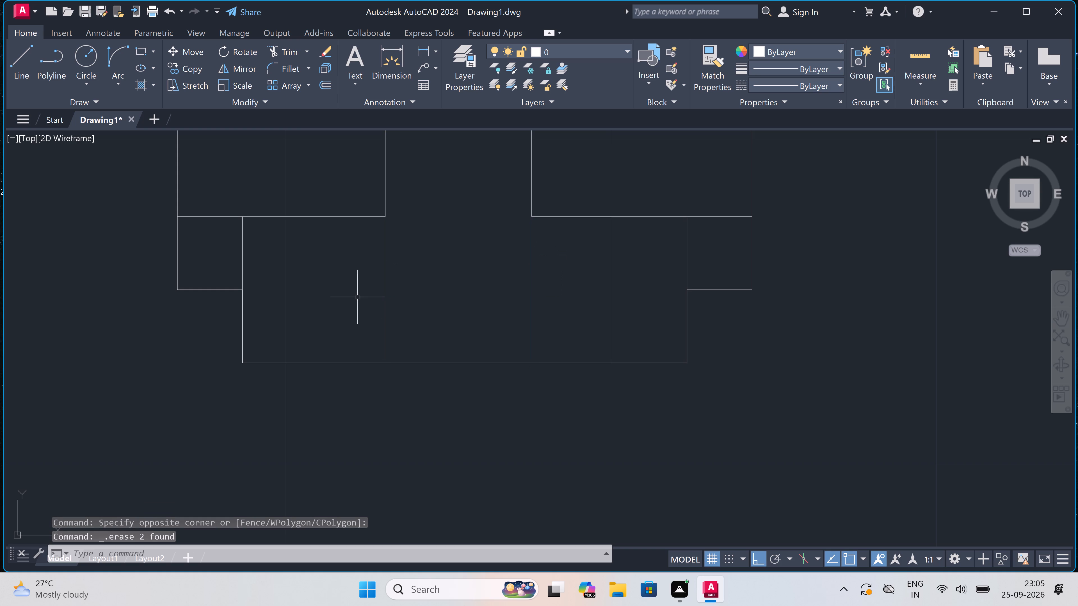
Draw a door jamb across the upper full-width cross wall just left of the left partition, with a 2" rebate and 3' leaf going down.
scroll(360, 302, "down", 6)
scroll(411, 294, "down", 1)
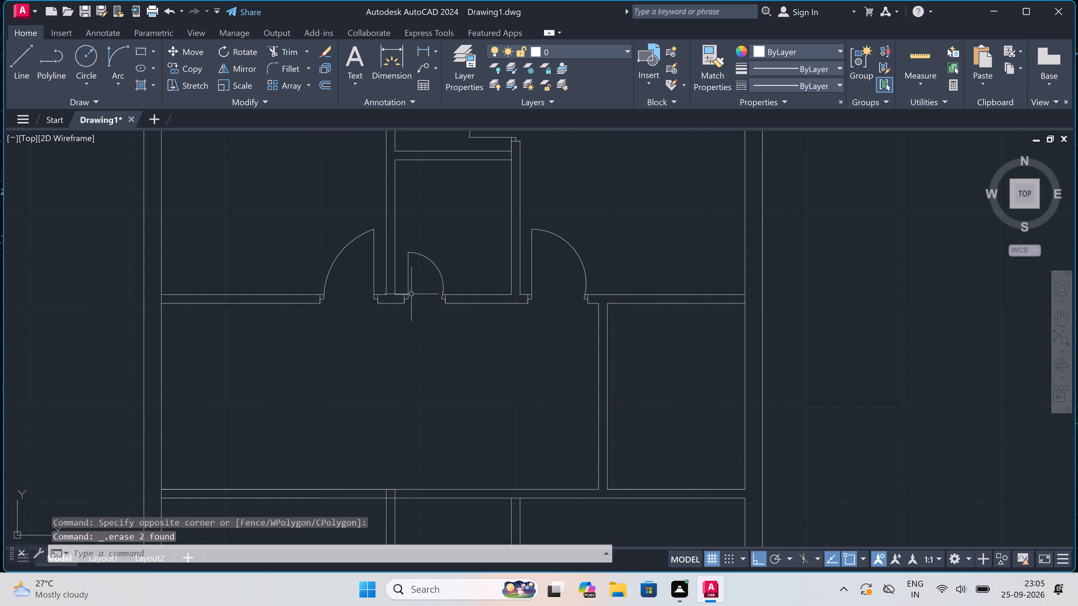
scroll(411, 293, "down", 2)
scroll(398, 337, "down", 2)
scroll(371, 369, "up", 3)
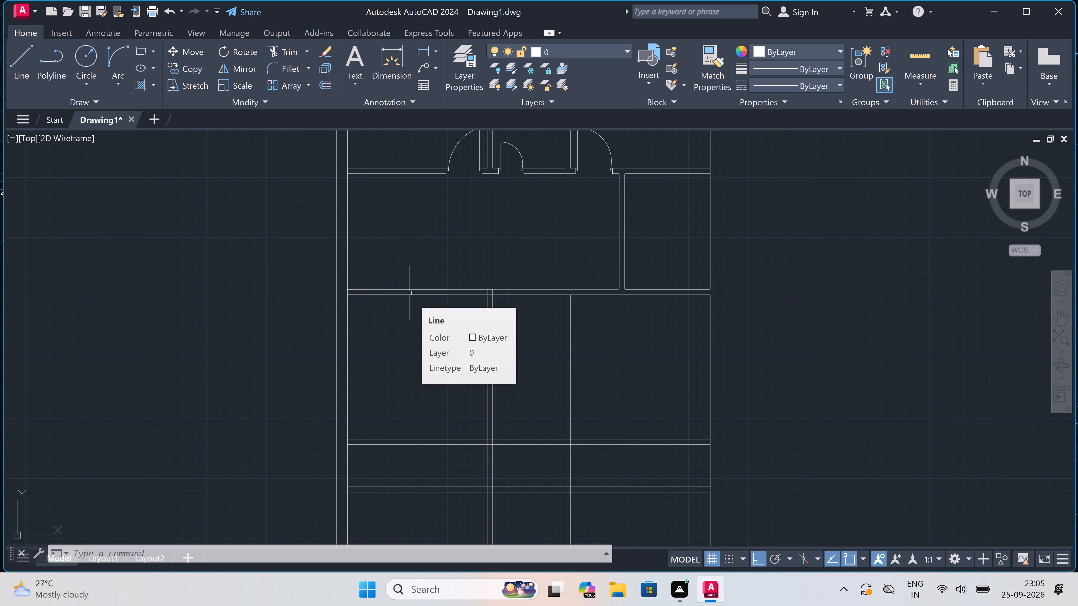
type("L")
key("space")
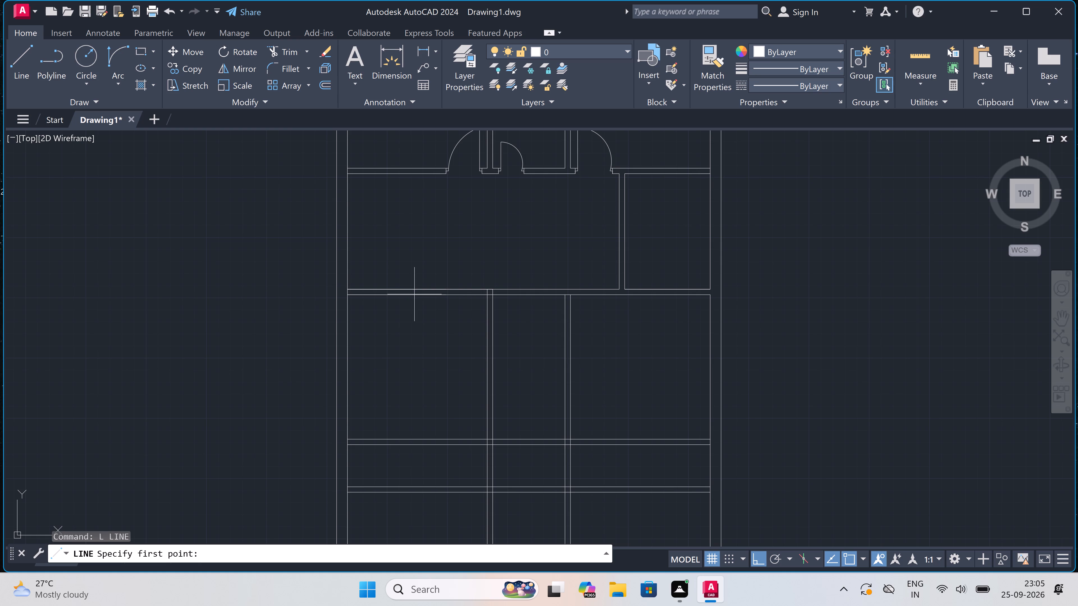
scroll(447, 297, "up", 2)
scroll(596, 278, "up", 1)
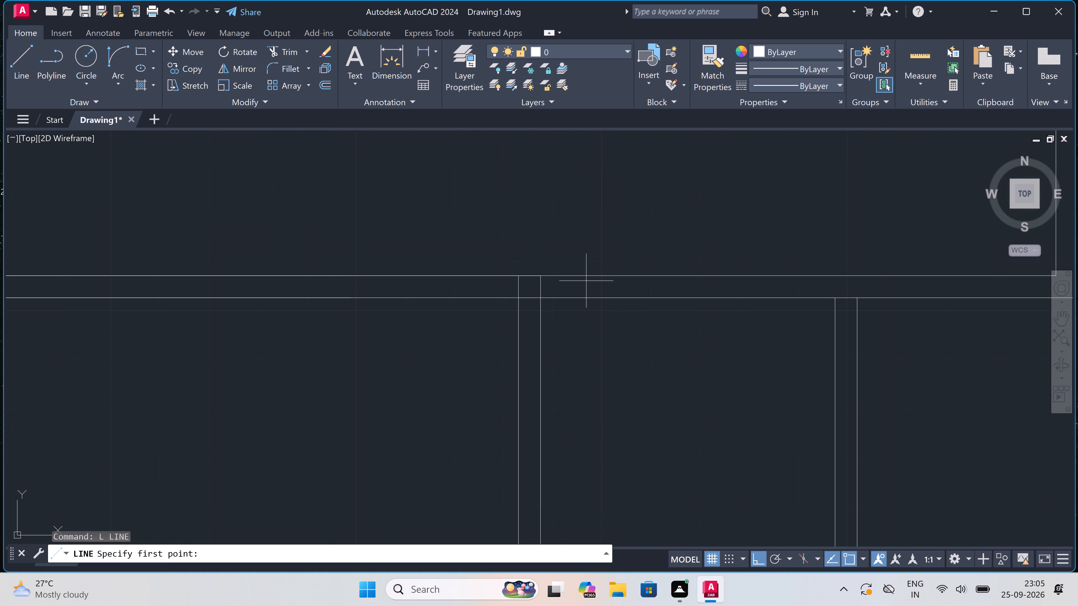
left_click(489, 275)
left_click(487, 297)
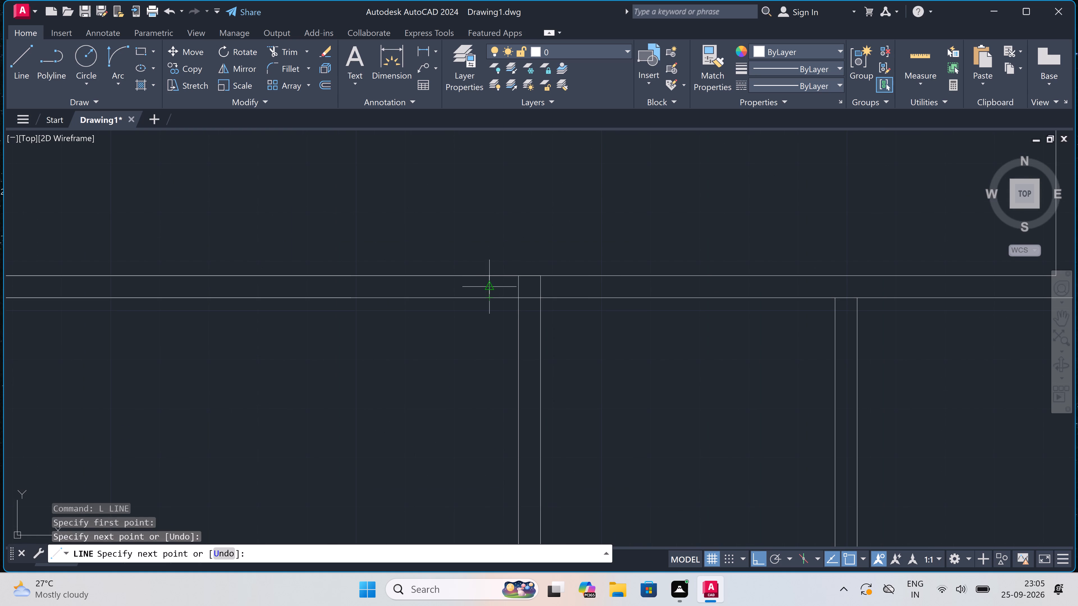
double_click(487, 287)
type("2\"")
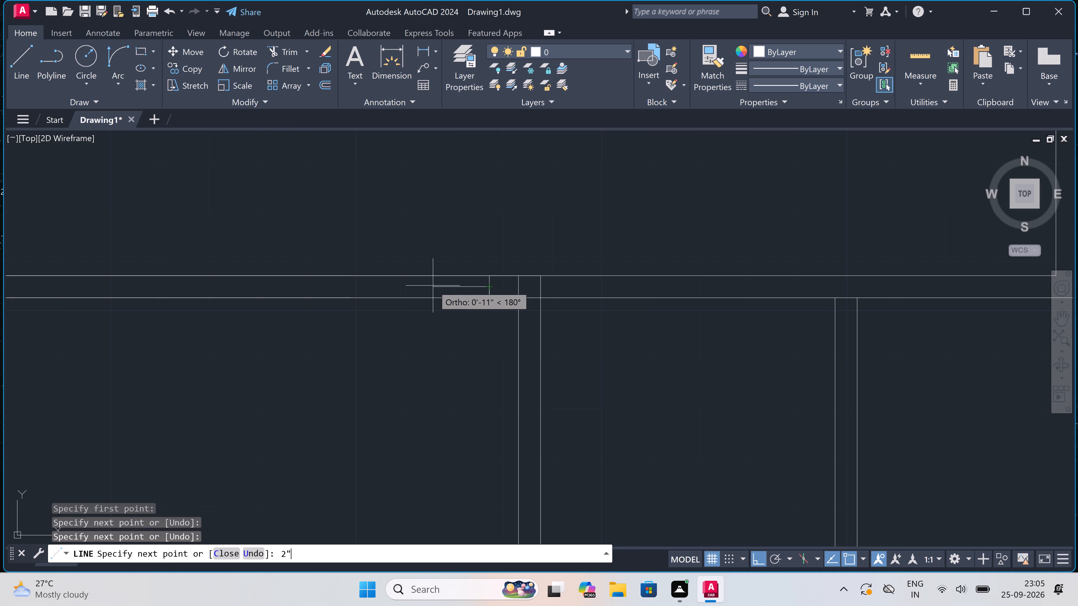
key("space")
type("3'")
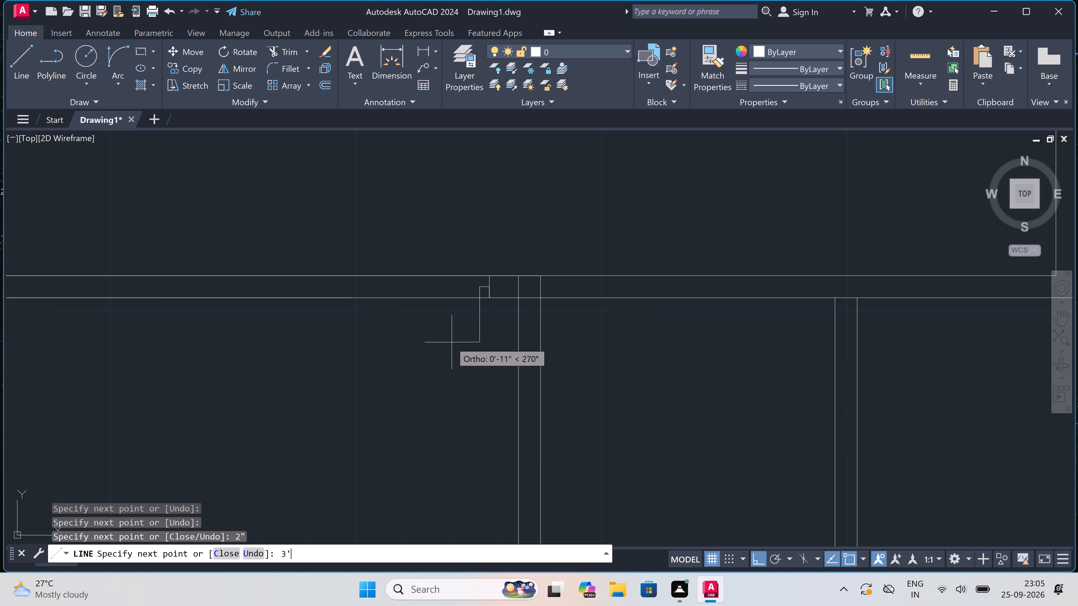
key("space")
key("Escape")
Draw the opposite door jamb across the same wall to the left, with a 2" stub from its midpoint toward the opening.
key("space")
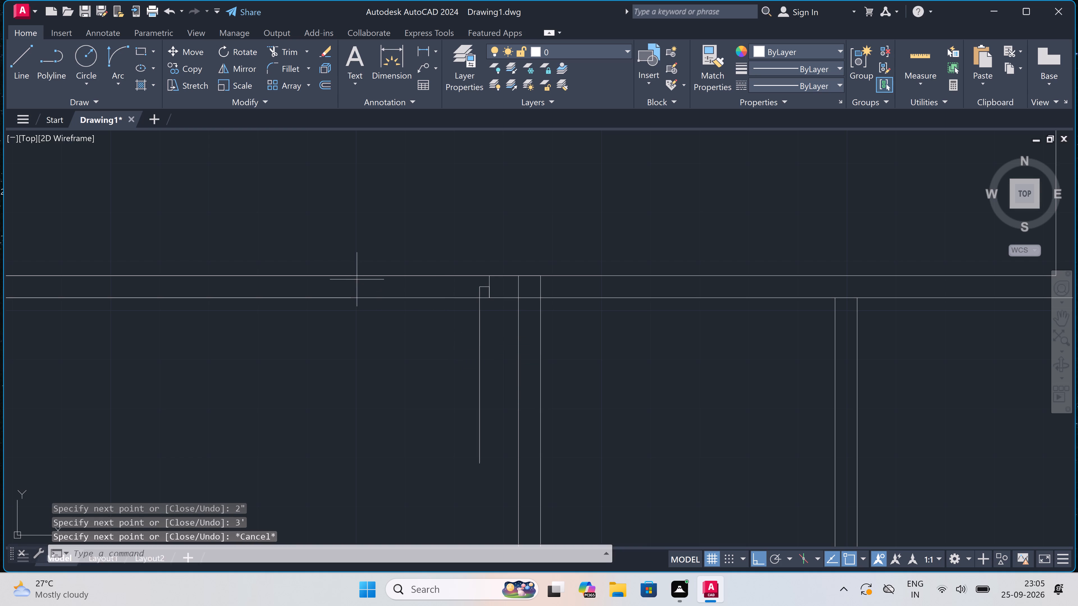
left_click(331, 276)
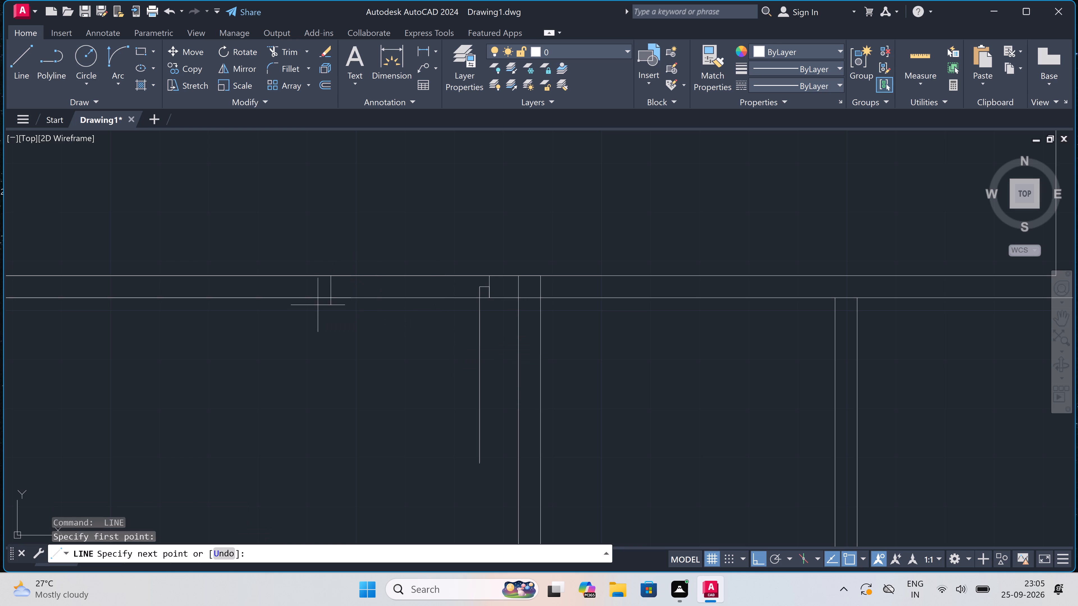
left_click(328, 296)
left_click(330, 288)
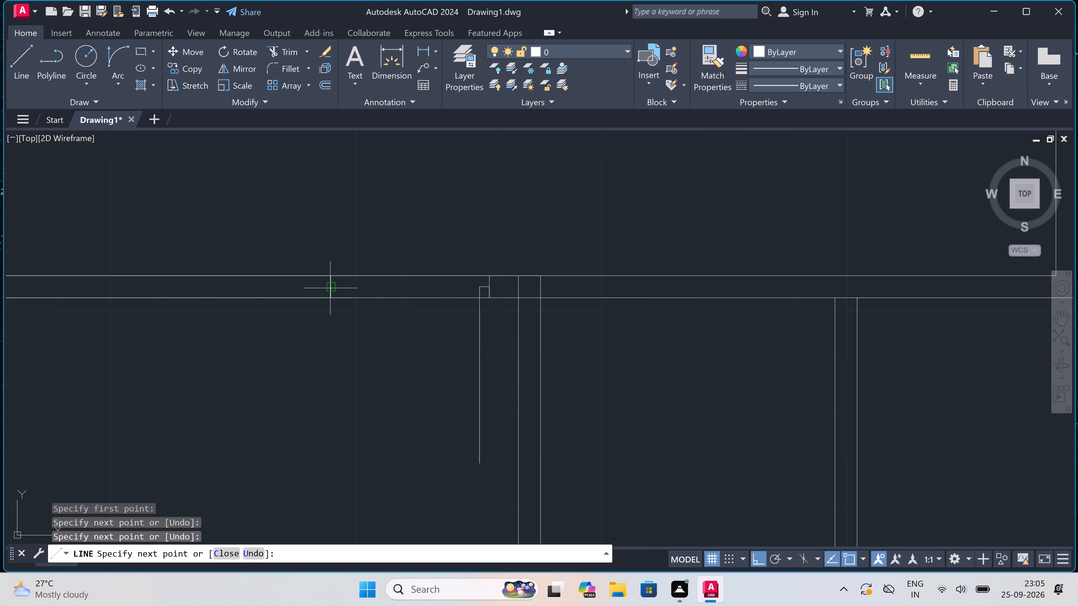
type("2\"")
key("space")
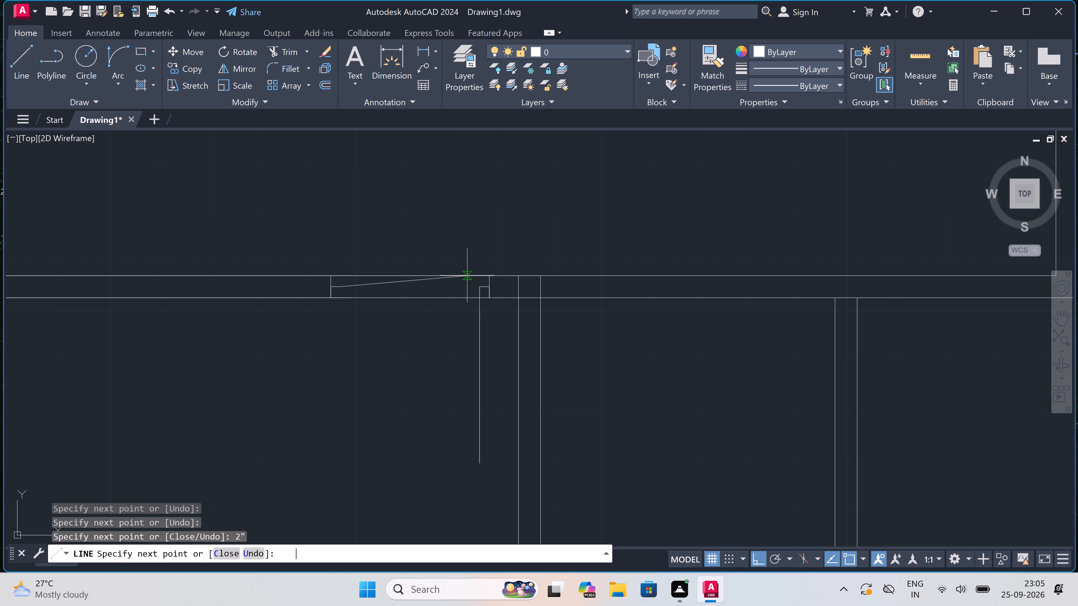
key("Escape")
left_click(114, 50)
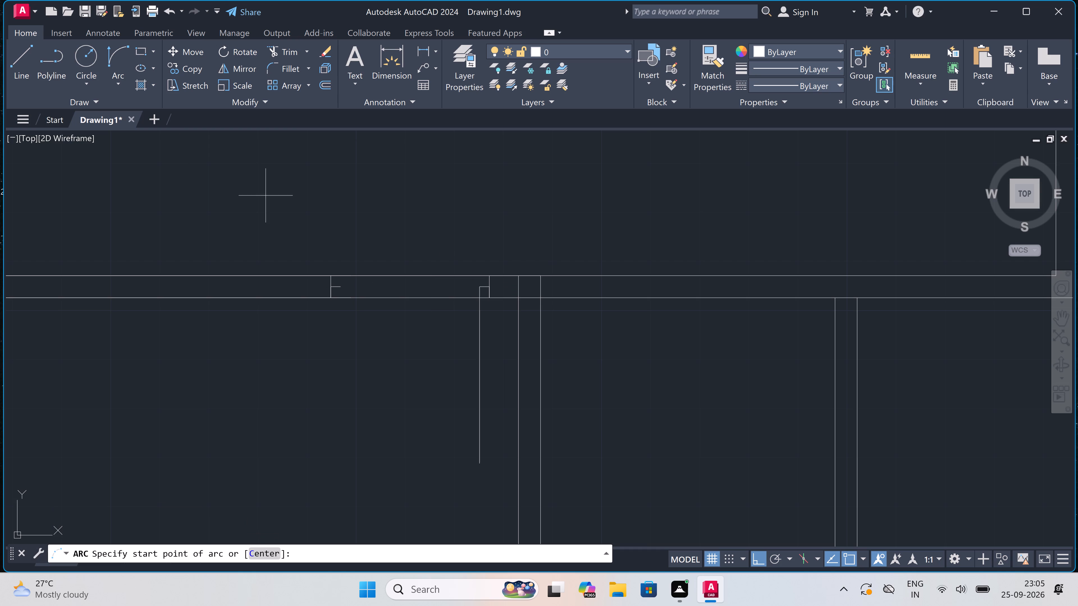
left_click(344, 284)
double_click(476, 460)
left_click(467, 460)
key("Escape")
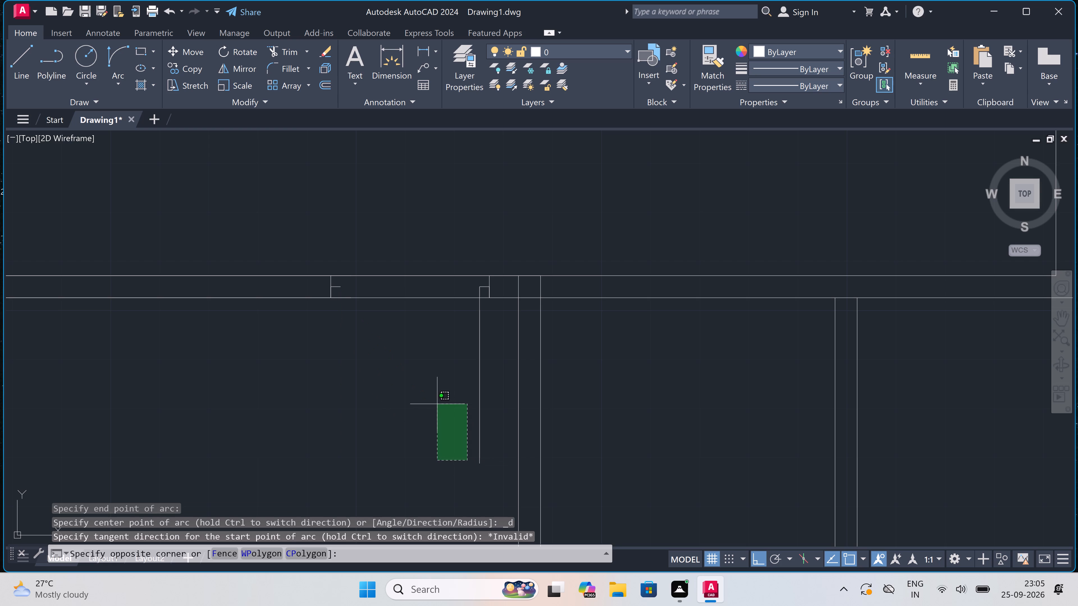
Draw a three-point swing arc from the left jamb's stub through the lower end of the door leaf, ending beyond the left partition.
scroll(429, 389, "down", 3)
scroll(423, 426, "up", 3)
key("space")
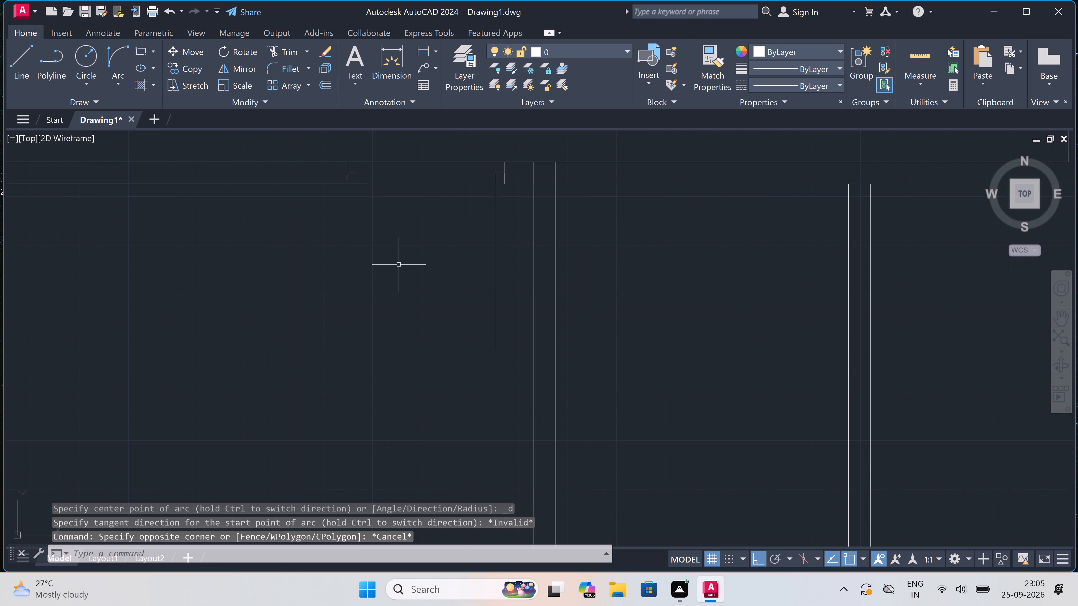
left_click(359, 175)
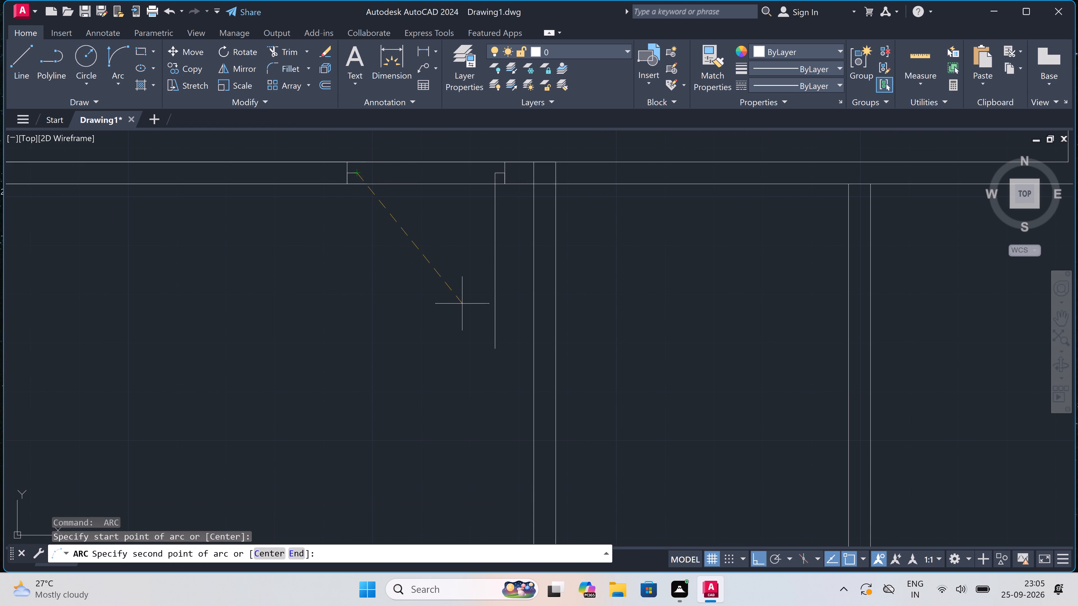
double_click(495, 349)
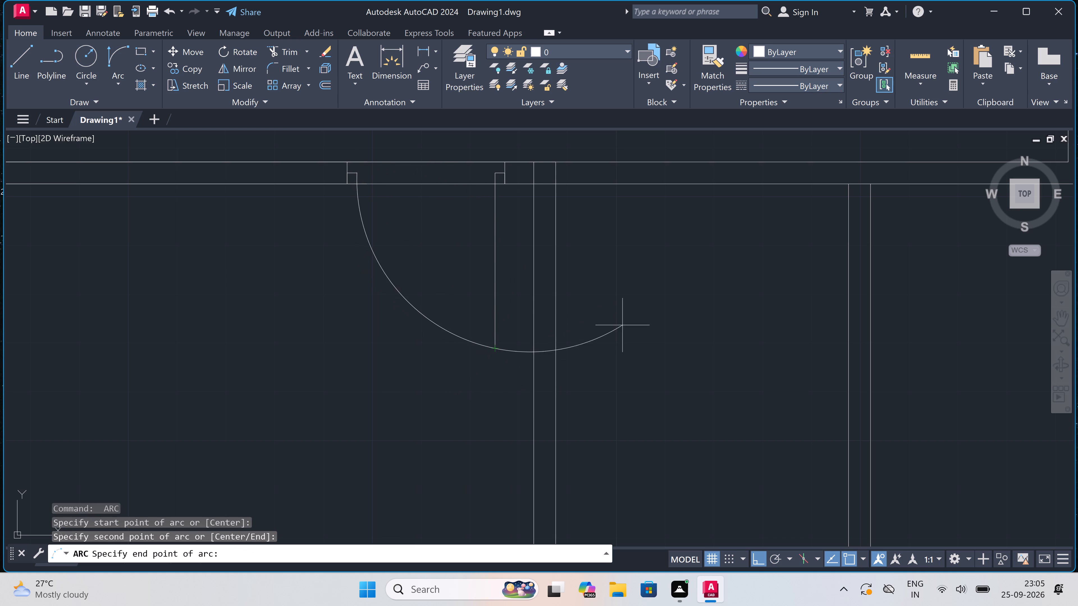
left_click(619, 321)
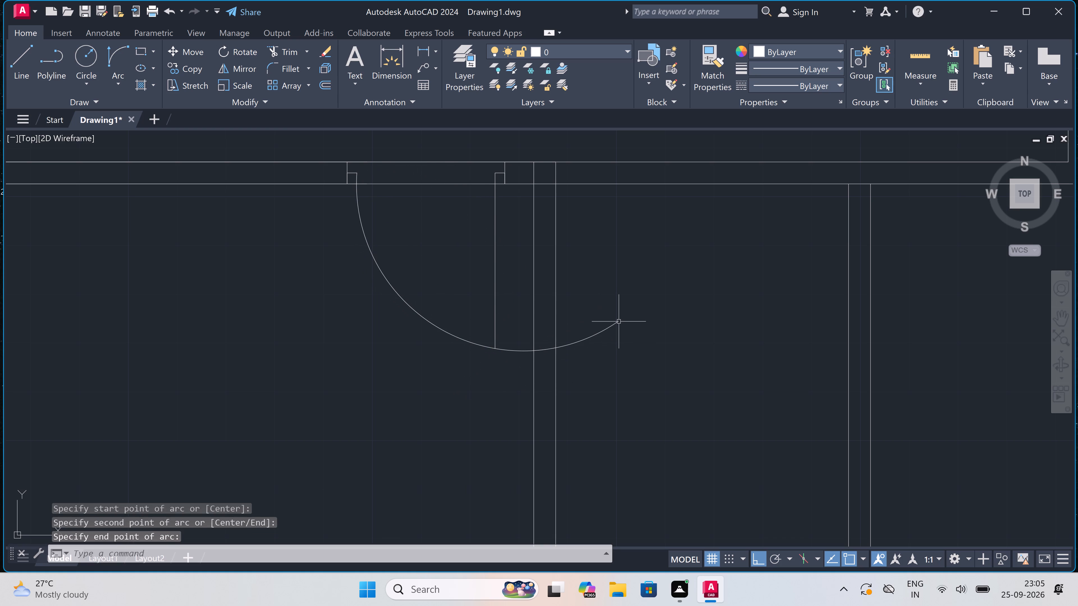
Trim the swing arc back to the lower end of the door leaf.
key("t")
key("r")
key("space")
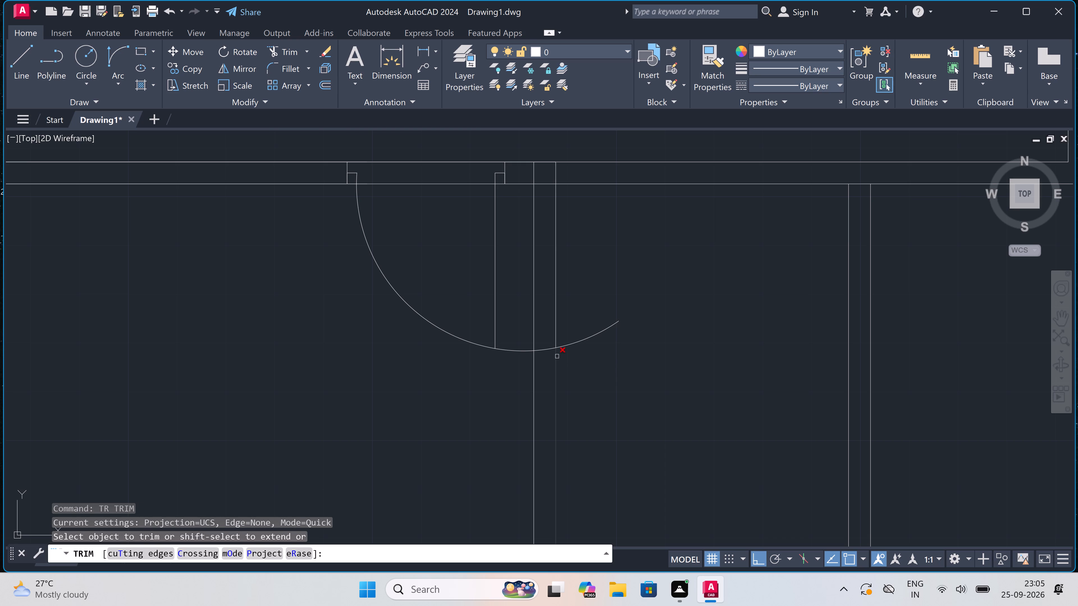
double_click(549, 351)
left_click(582, 340)
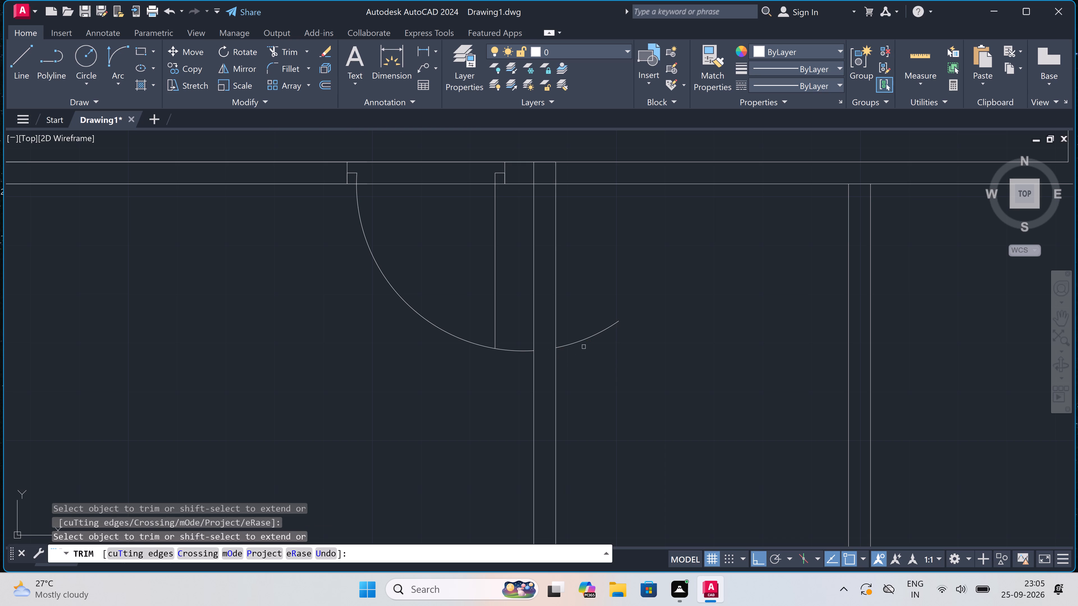
left_click(508, 344)
left_click(510, 349)
left_click(508, 364)
left_click(513, 343)
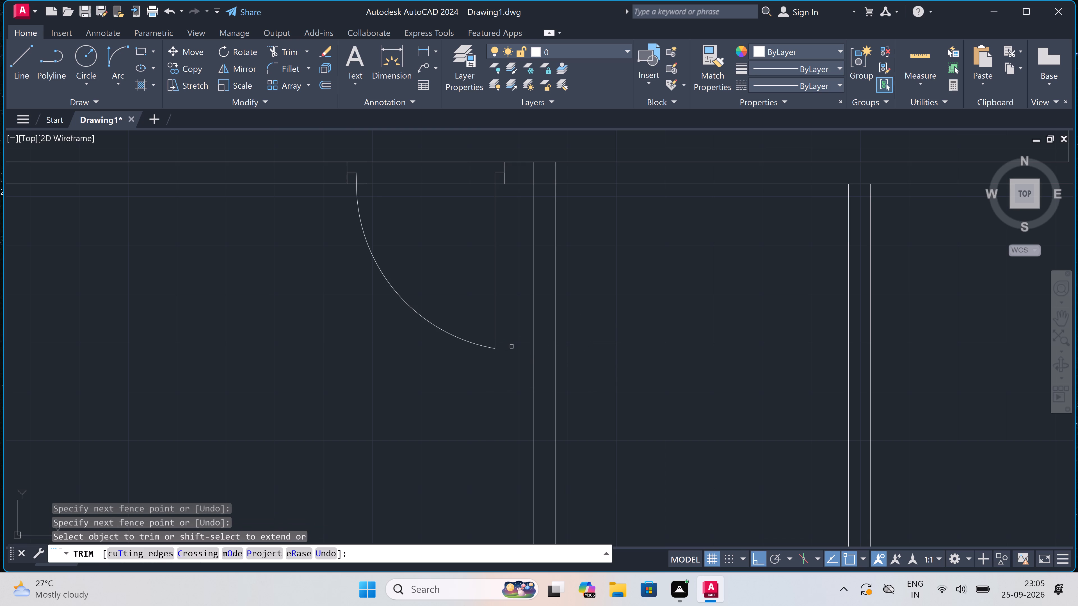
key("Escape")
Trim both cross-wall lines out of the new door opening.
scroll(468, 337, "down", 1)
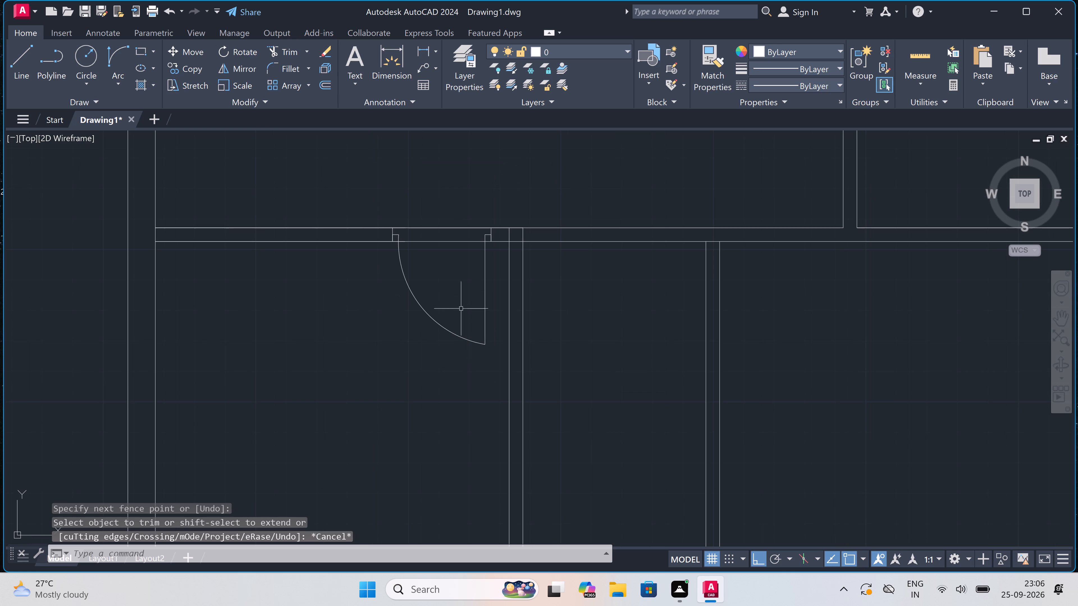
key("space")
left_click(456, 278)
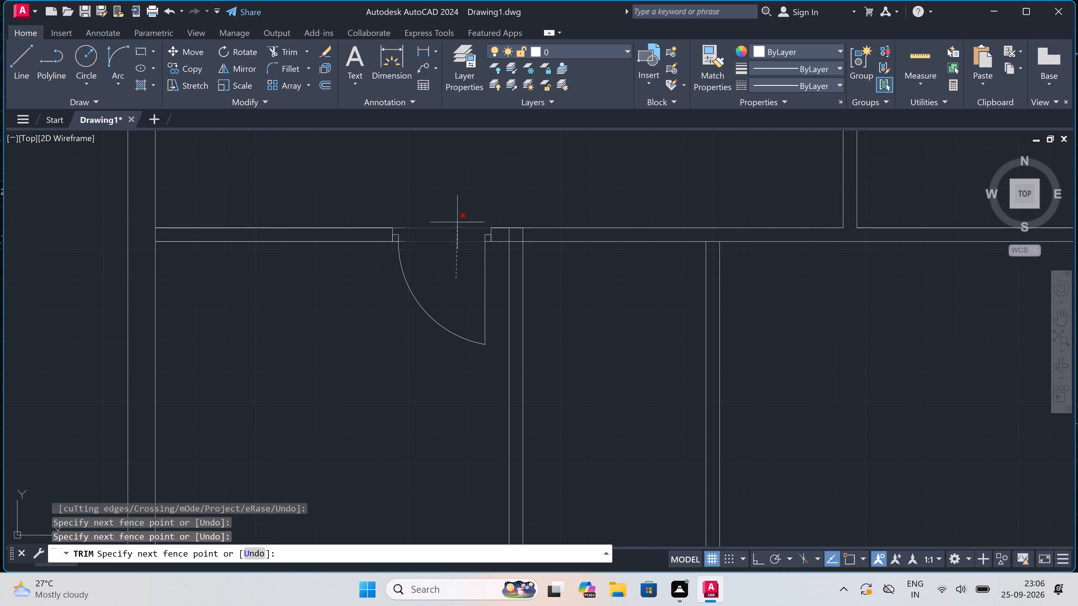
left_click(458, 219)
key("Escape")
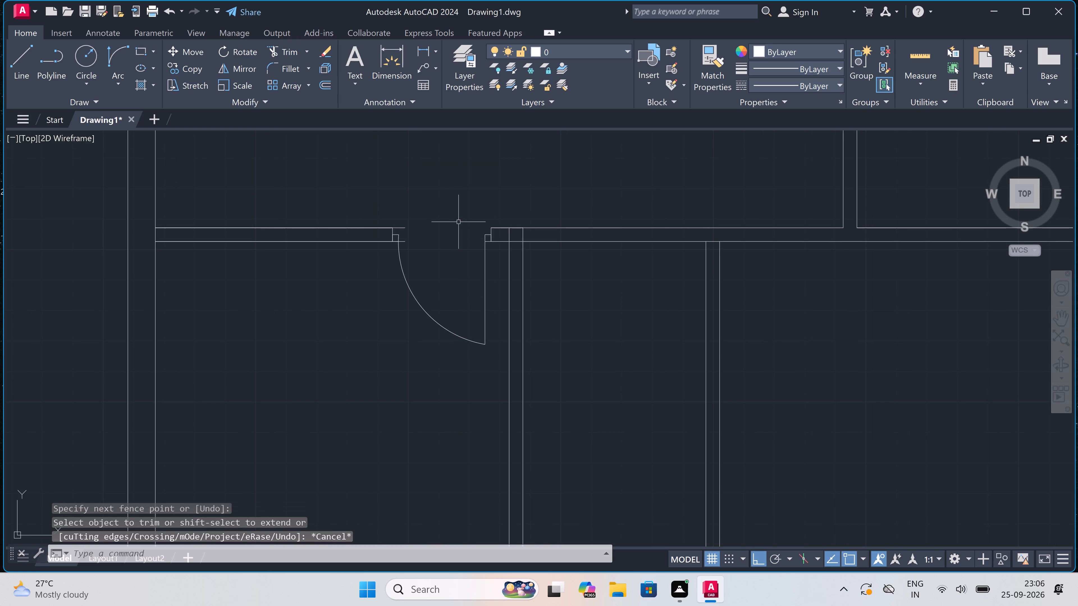
Trim the left partition's left line inside the cross wall and the wall's lower line between the partition lines to open the junction.
scroll(458, 222, "down", 2)
scroll(491, 224, "up", 2)
scroll(451, 238, "up", 2)
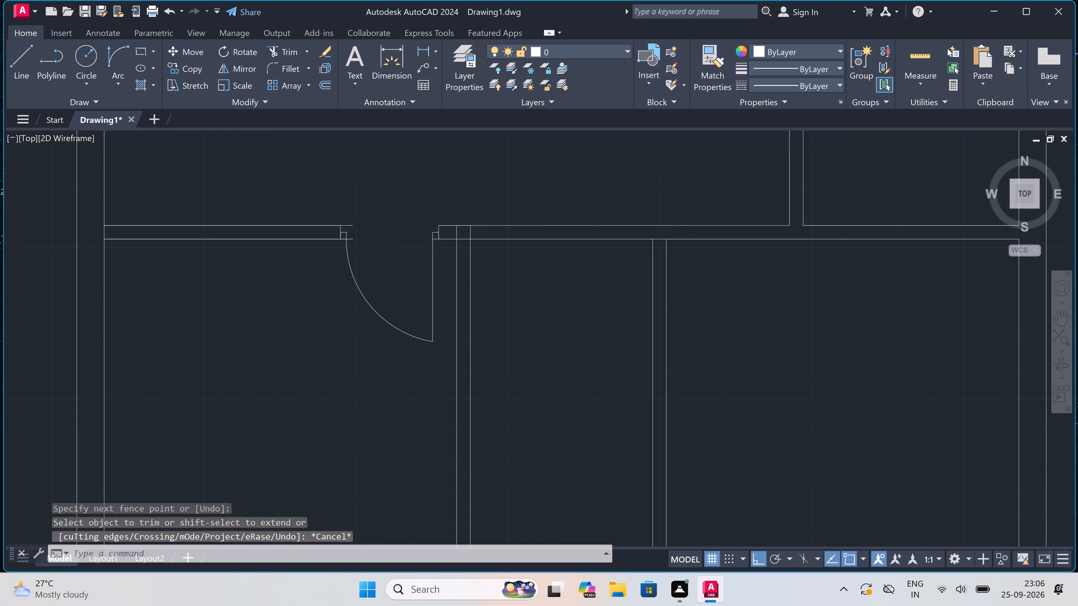
key("space")
double_click(459, 230)
left_click(479, 228)
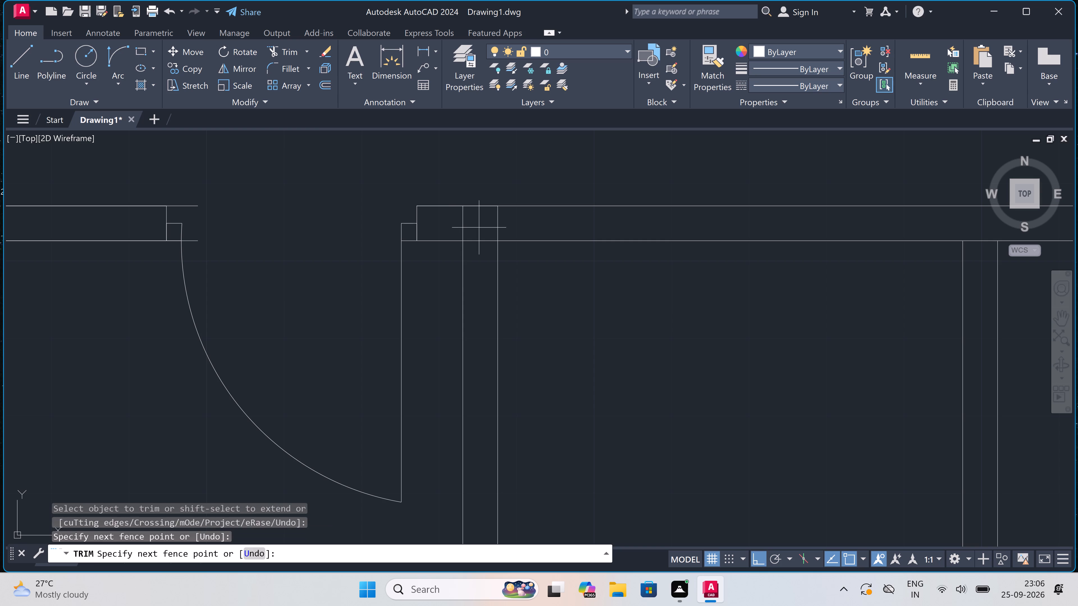
double_click(452, 228)
left_click(470, 231)
left_click(476, 261)
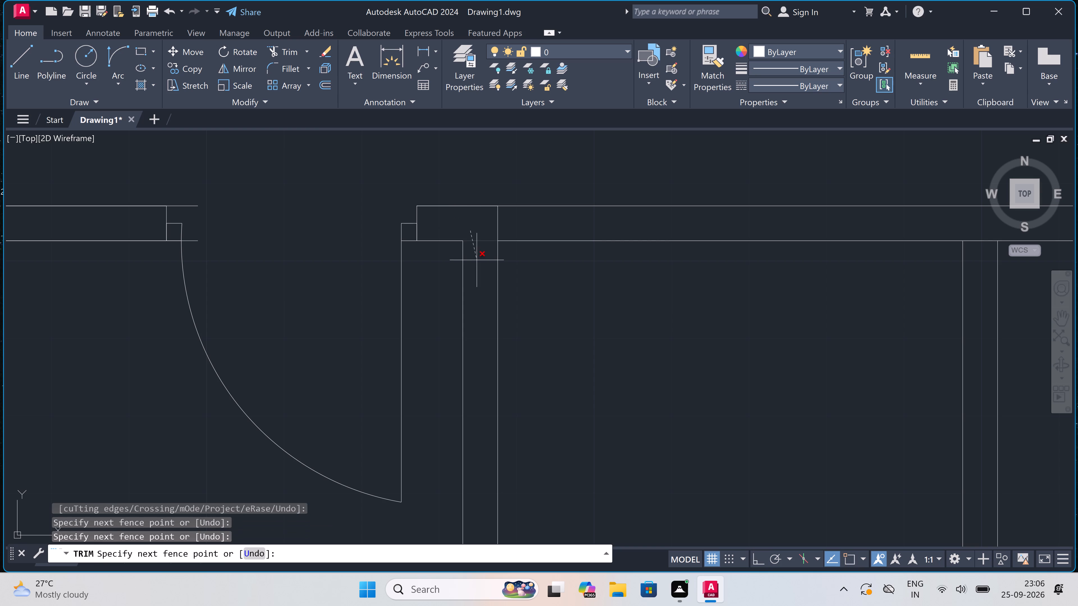
scroll(476, 261, "down", 3)
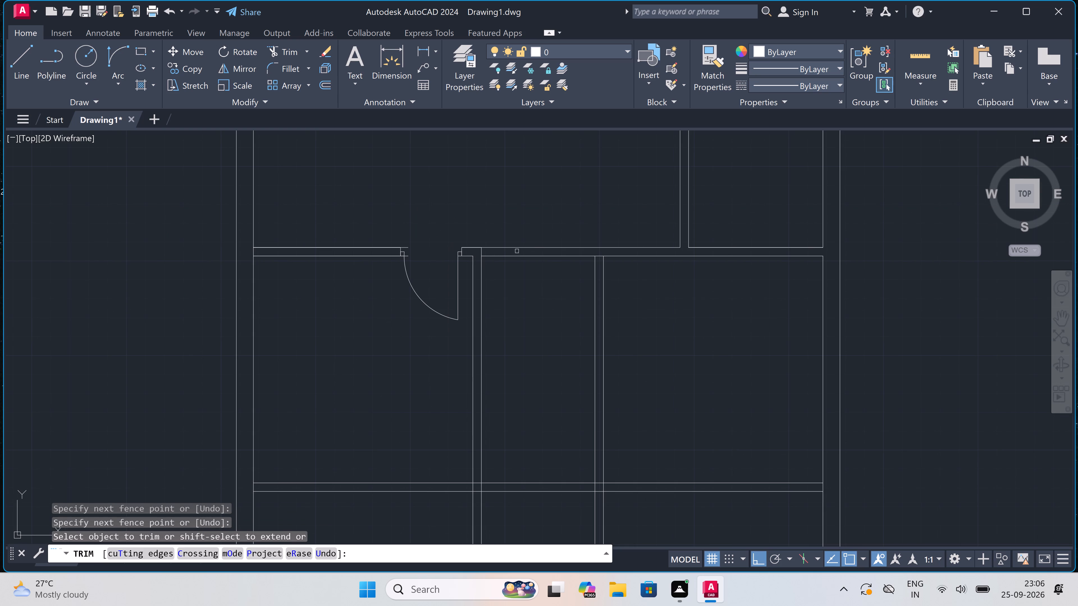
scroll(621, 235, "up", 3)
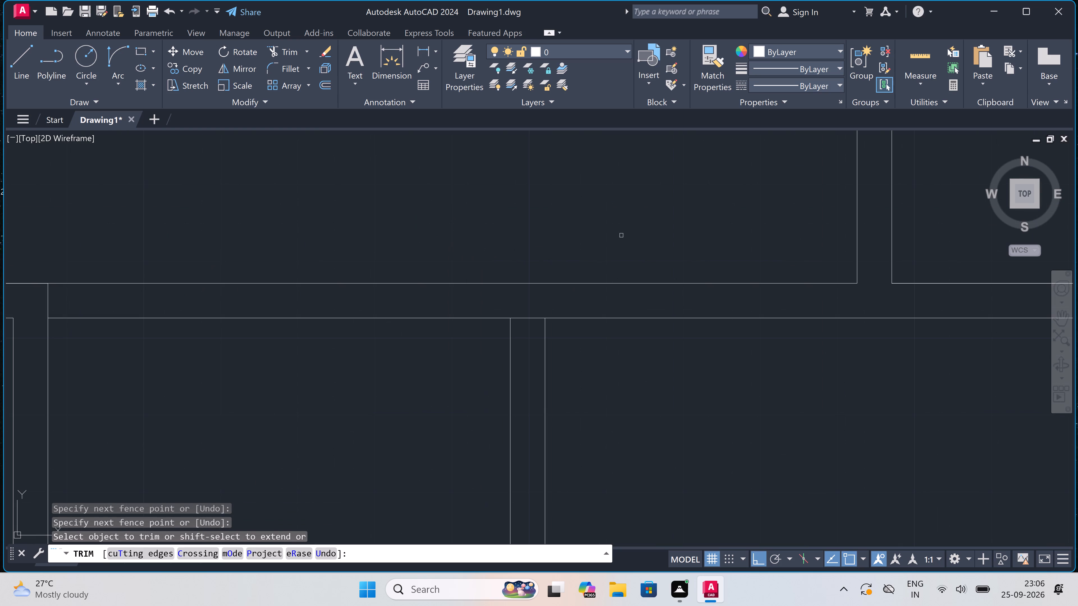
key("Escape")
Starting at the right partition's left line, draw connected lines through the cross wall forming the door's left jamb, a 2" stub and a 3' leaf downward.
key("l")
key("space")
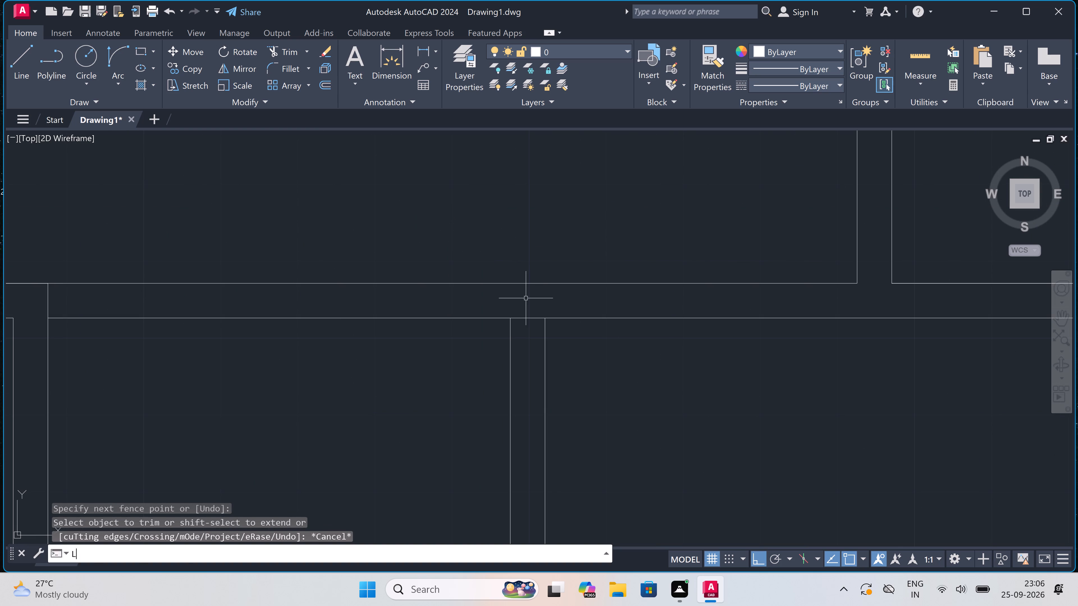
left_click(509, 314)
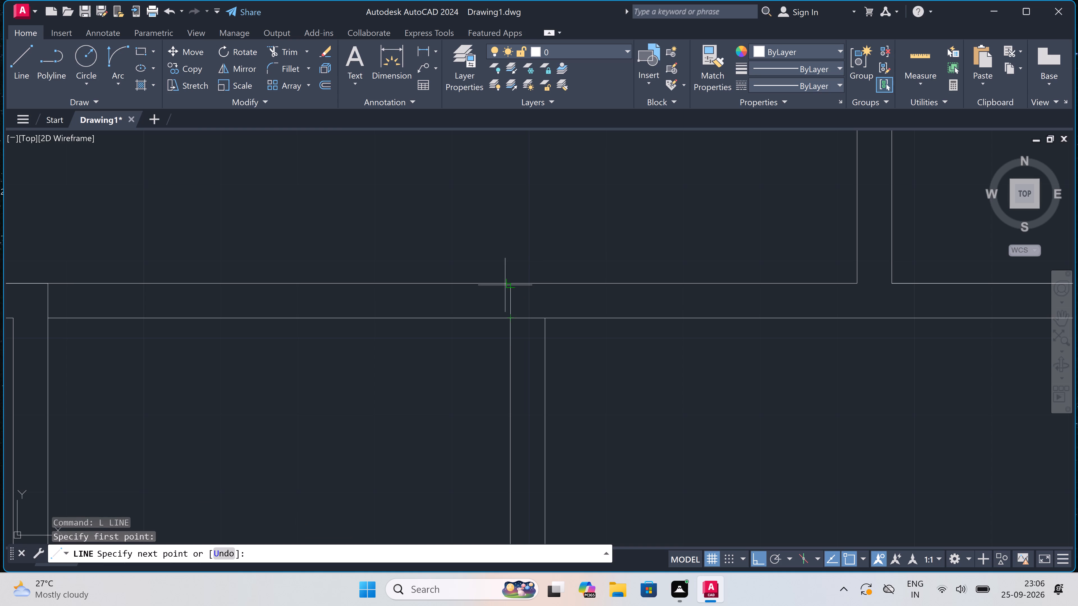
left_click_drag(509, 284, 511, 284)
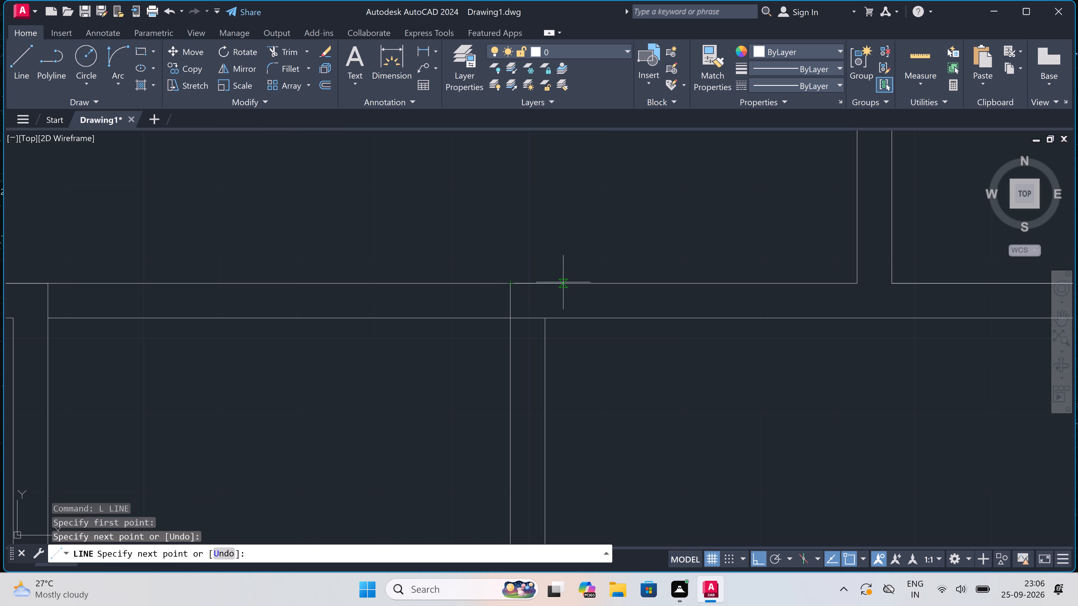
left_click_drag(586, 284, 586, 287)
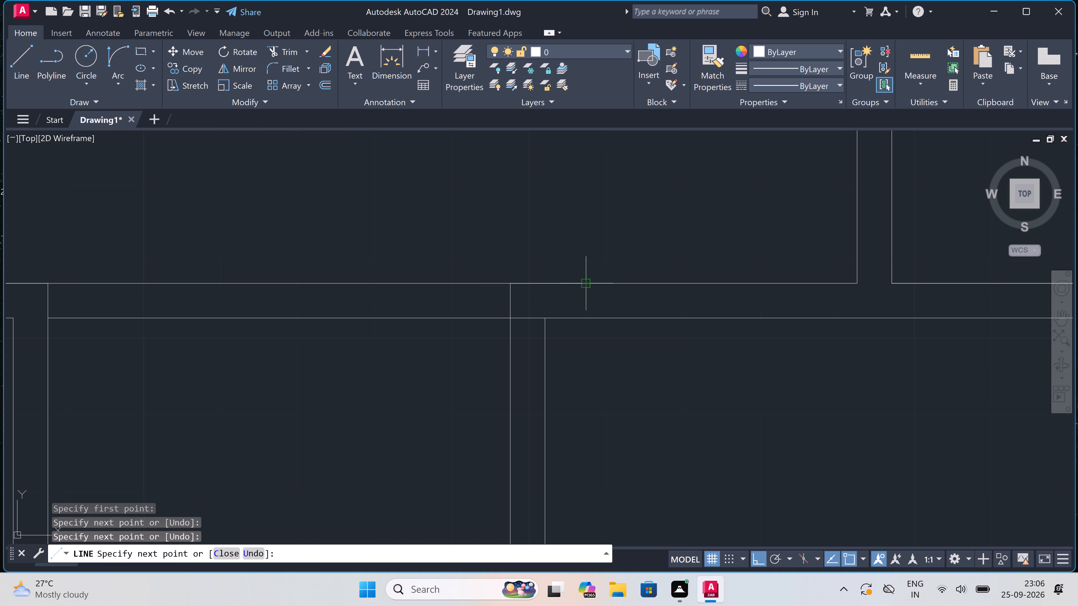
left_click_drag(587, 322, 587, 318)
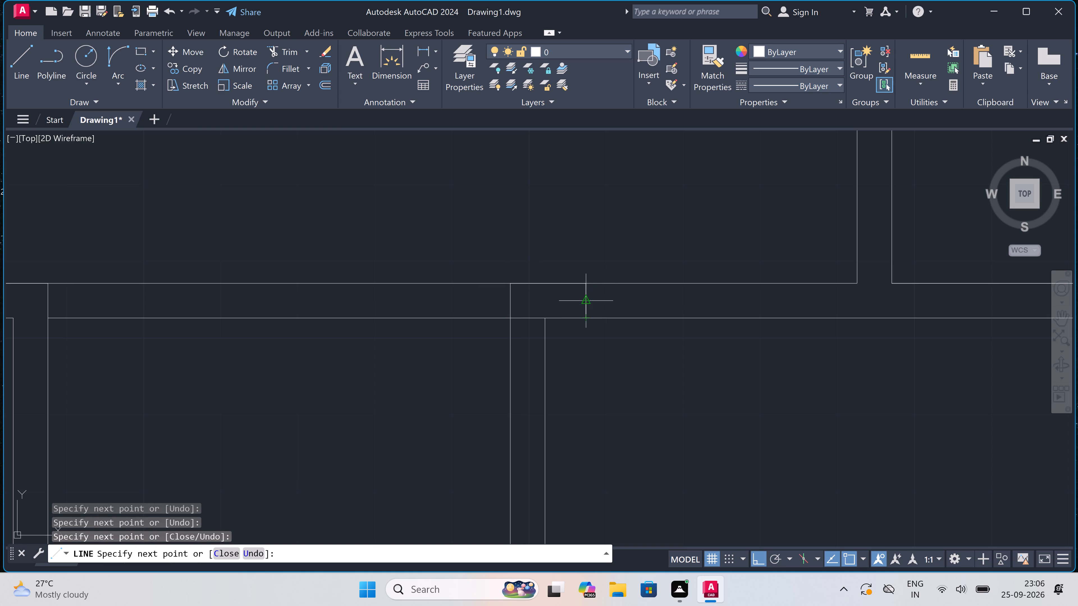
left_click_drag(587, 303, 596, 304)
type("2\"")
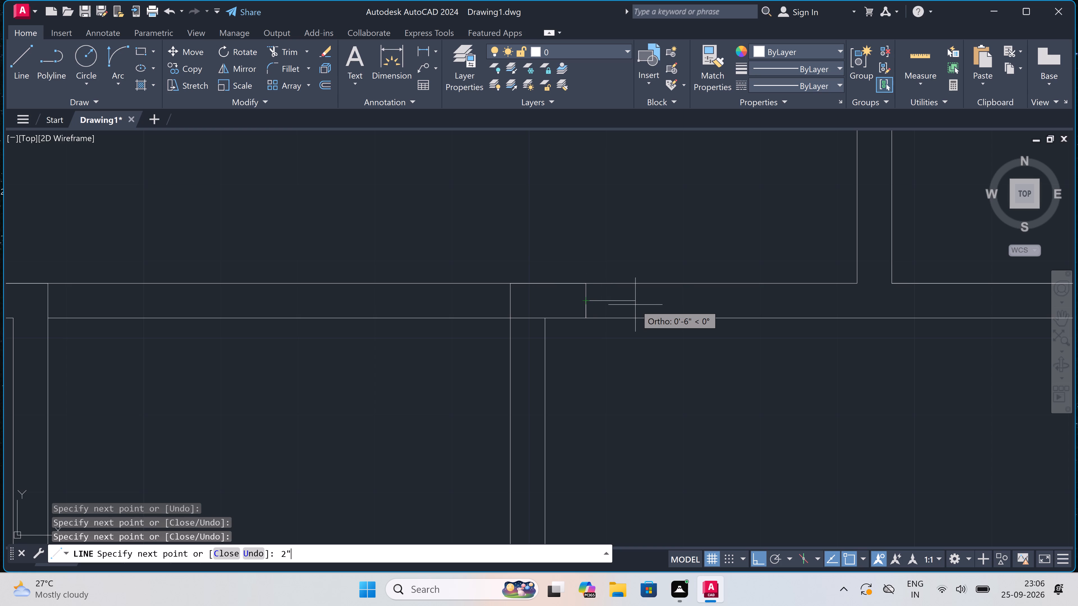
key("space")
type("3'")
key("space")
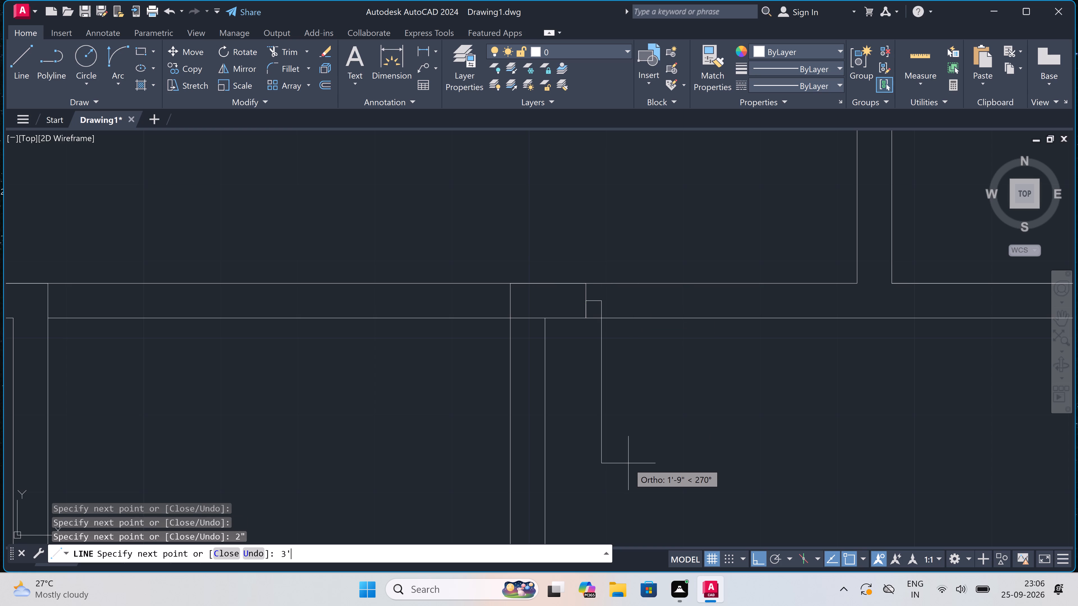
key("Escape")
Draw the door's right jamb across the cross wall with a 2" stub pointing left from its midpoint.
scroll(630, 459, "down", 3)
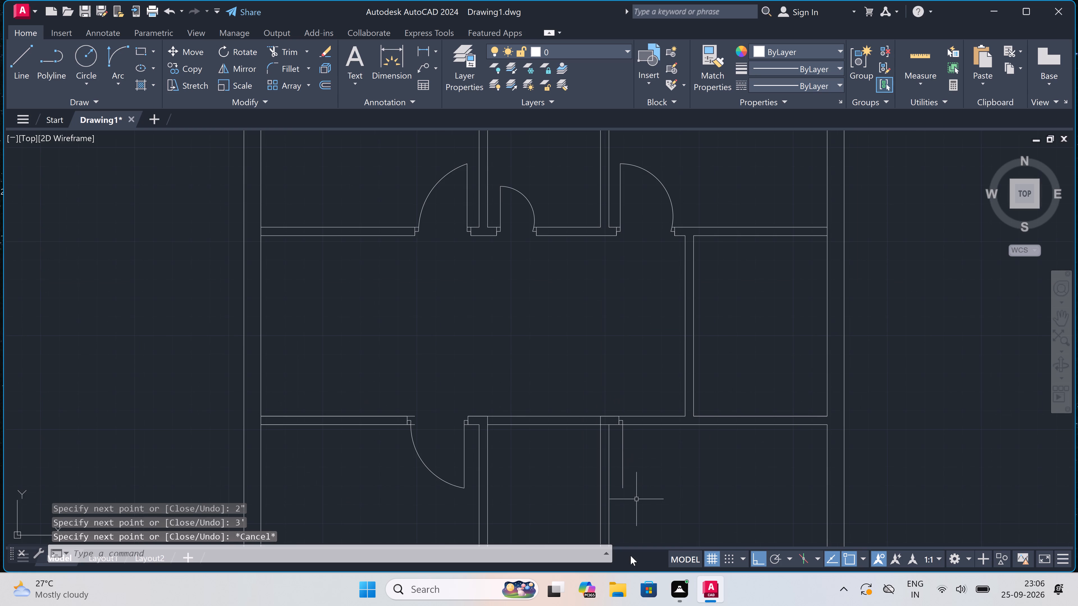
scroll(629, 551, "up", 3)
scroll(626, 490, "down", 2)
scroll(622, 511, "up", 2)
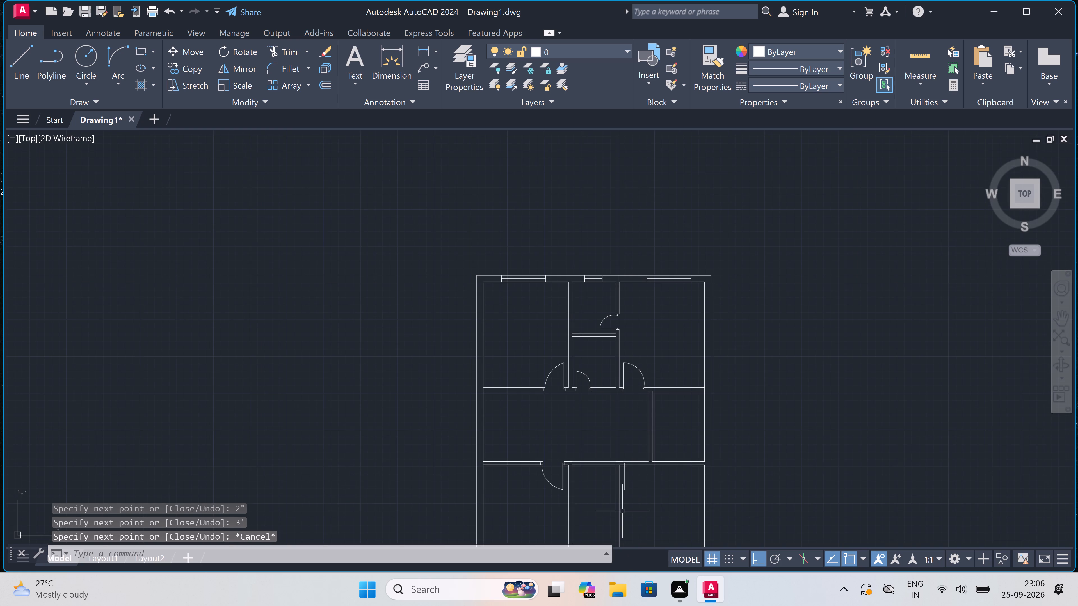
scroll(622, 511, "up", 2)
key("space")
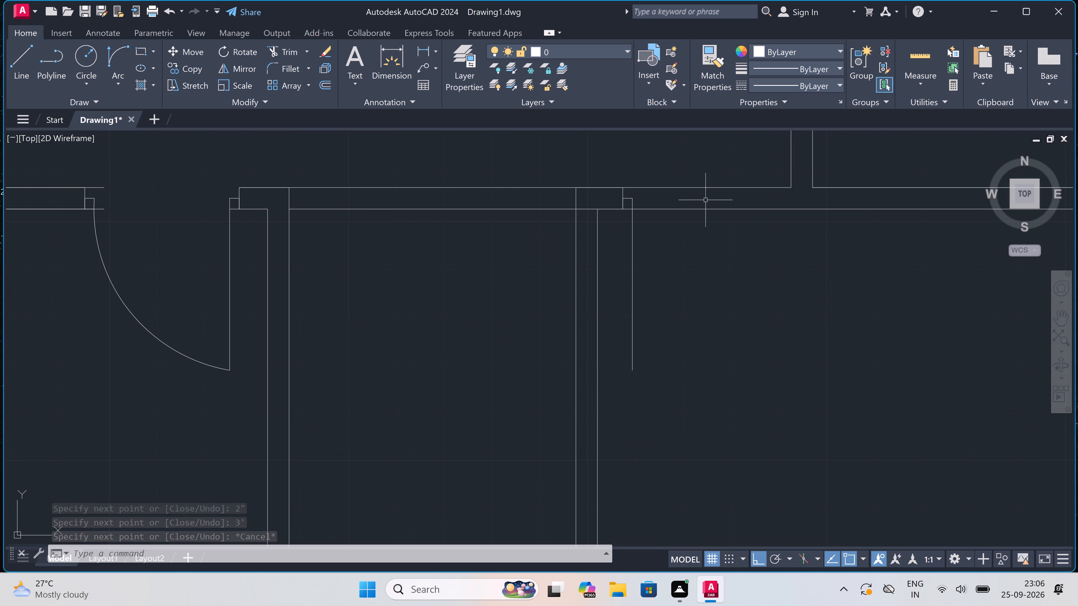
left_click(764, 189)
left_click(765, 207)
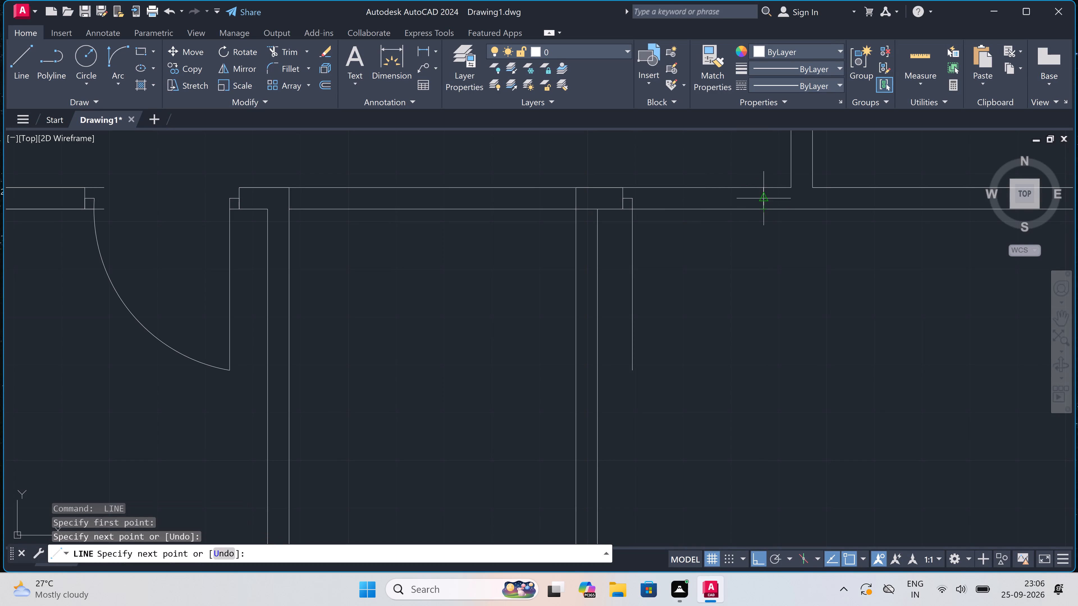
double_click(764, 199)
type("2\"")
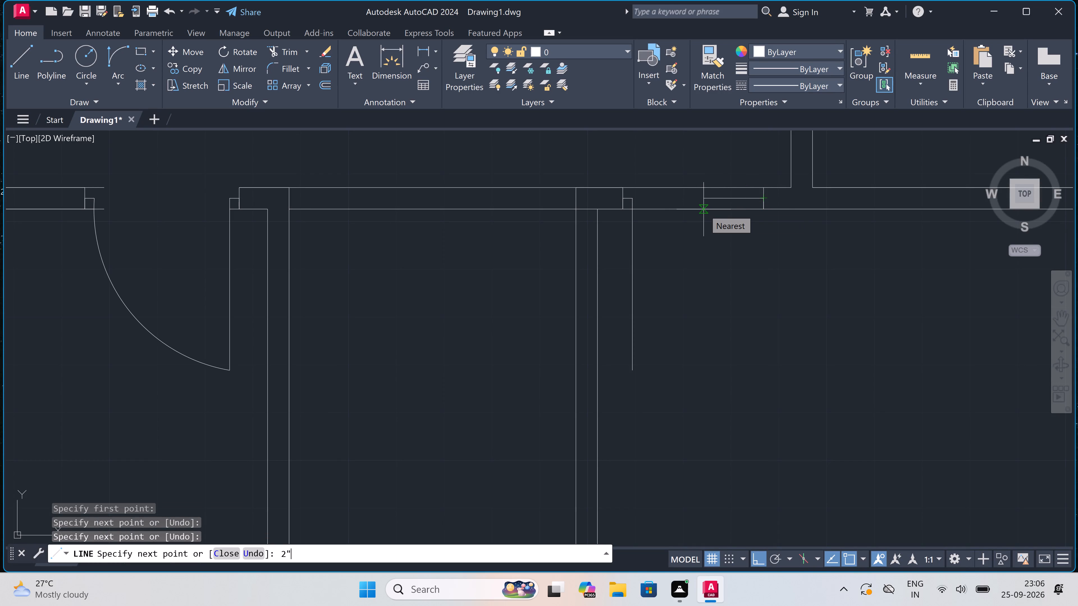
key("space")
key("Escape")
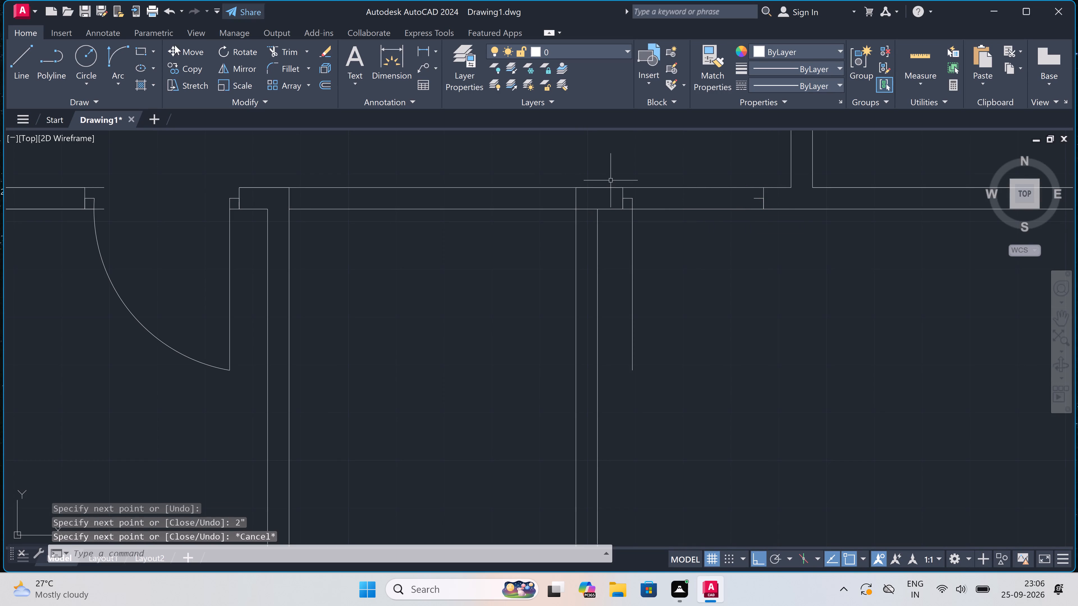
Draw a start-end-direction swing arc from the lower end of the new door leaf to the right jamb's stub.
left_click(112, 61)
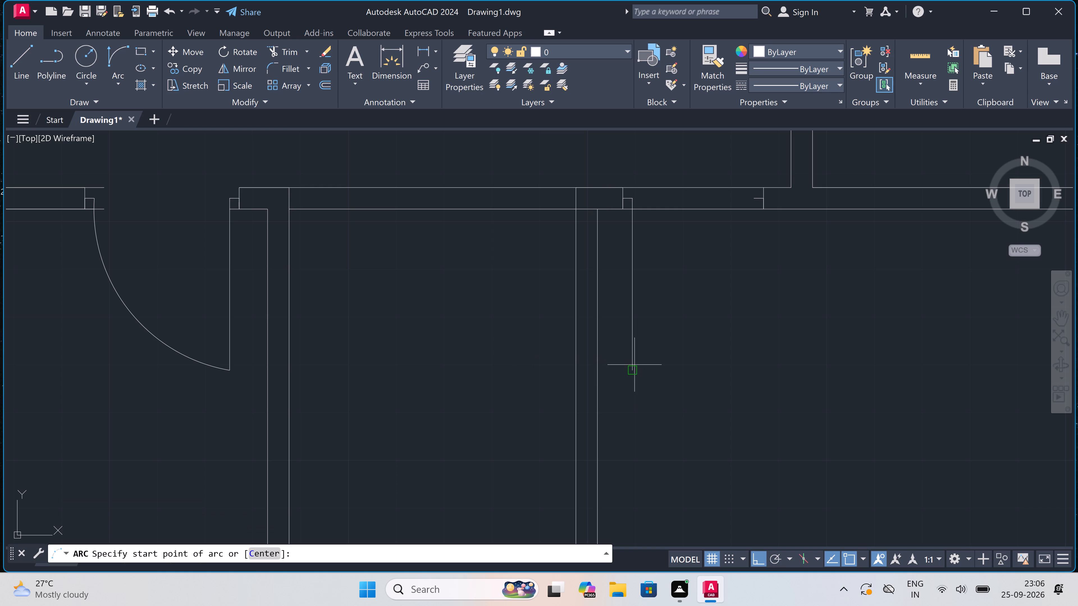
left_click_drag(634, 370, 635, 367)
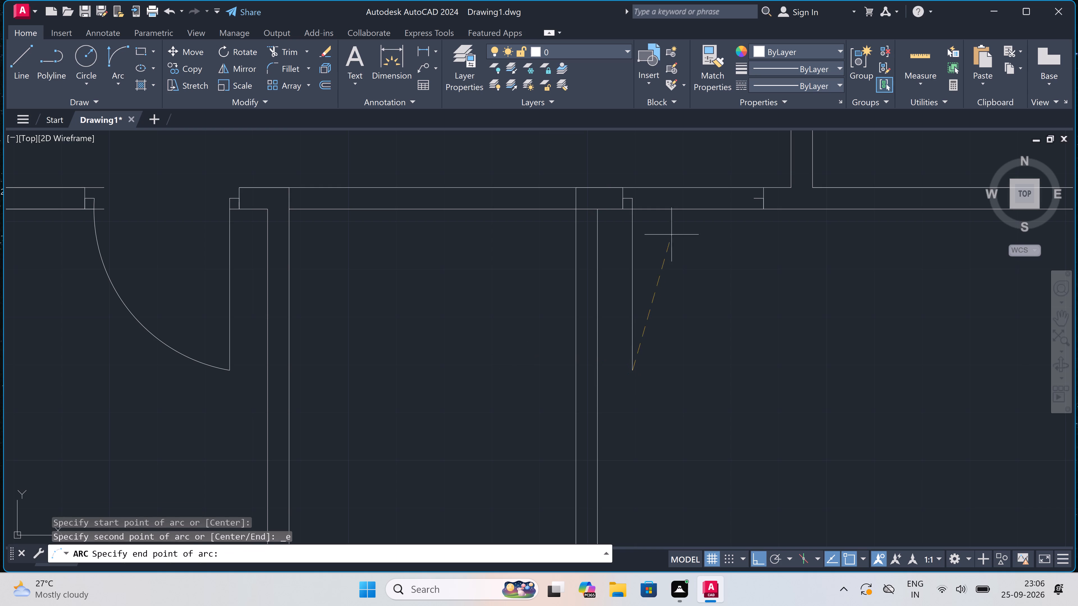
left_click(757, 197)
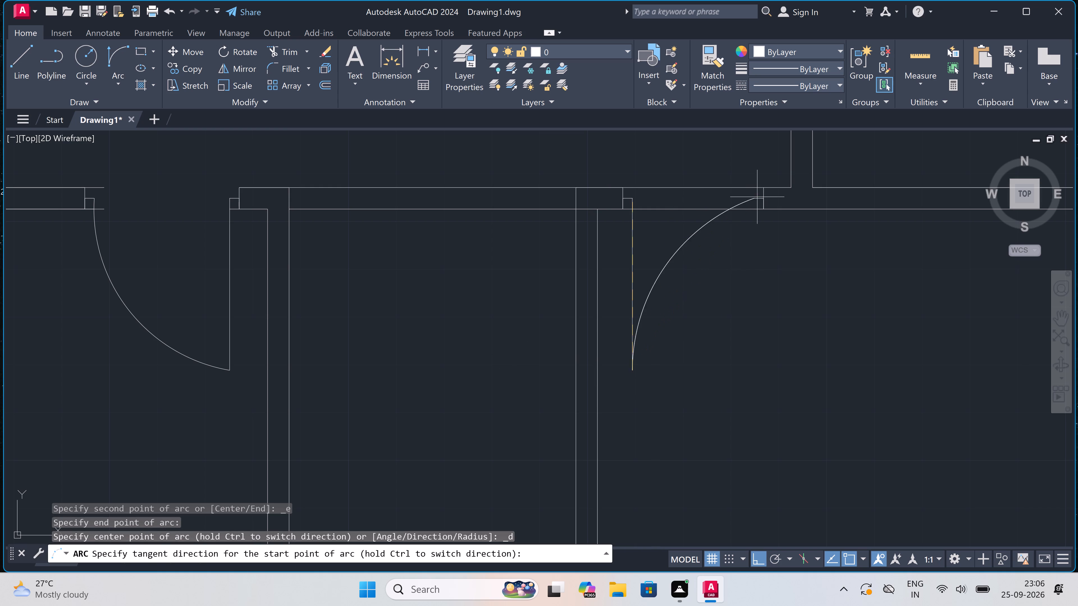
double_click(786, 300)
Trim both cross-wall lines out of the new door opening between its jambs.
type("TR")
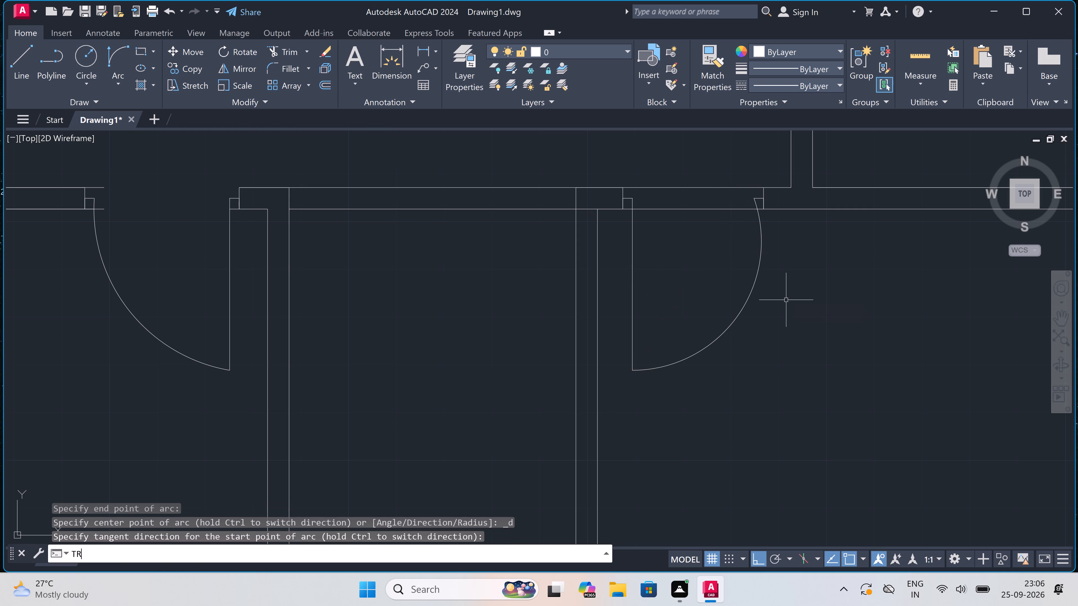
key("space")
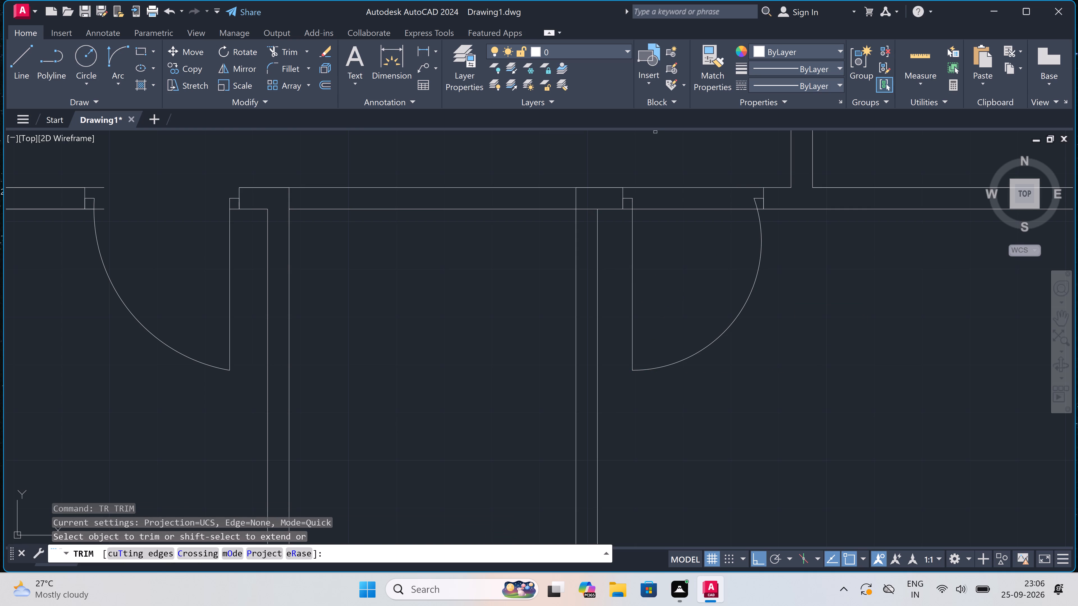
left_click_drag(670, 161, 674, 190)
left_click(675, 234)
Trim the cross wall's lower line between the right partition's two lines to open the junction.
scroll(676, 228, "down", 2)
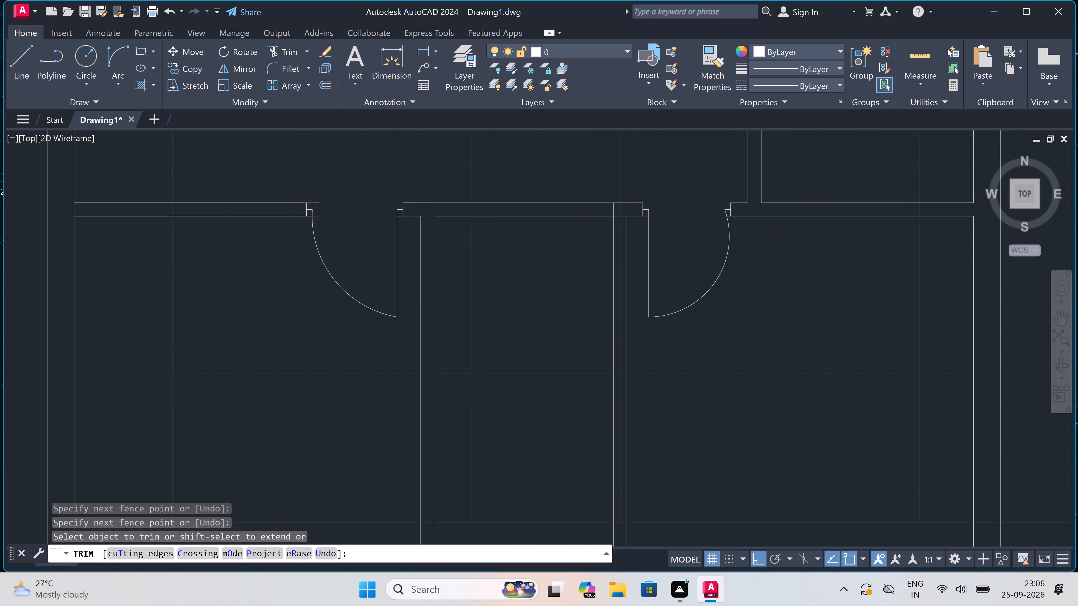
scroll(636, 217, "up", 3)
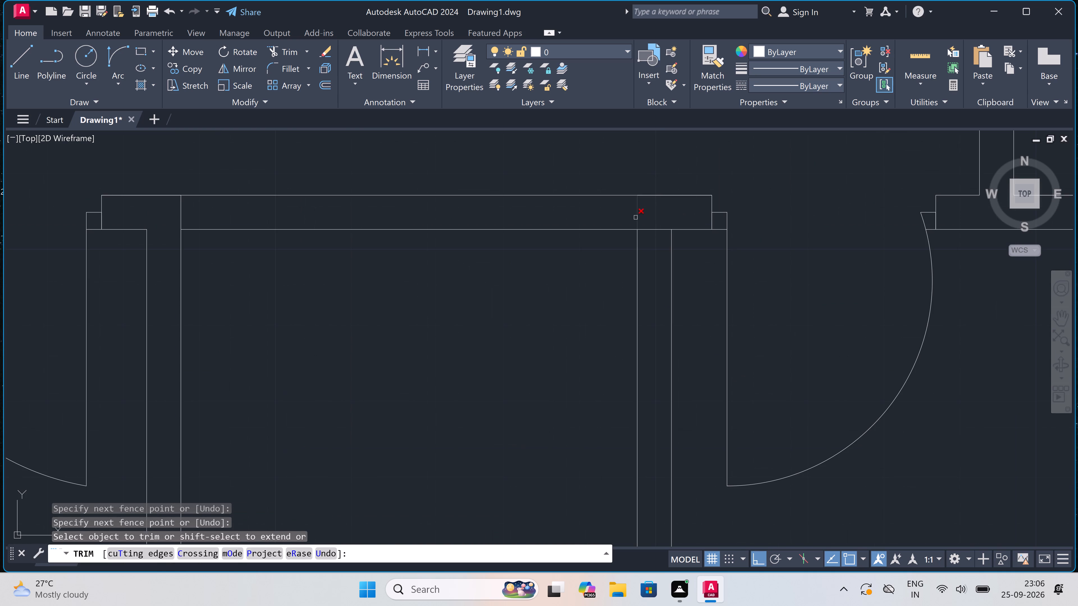
scroll(637, 216, "up", 1)
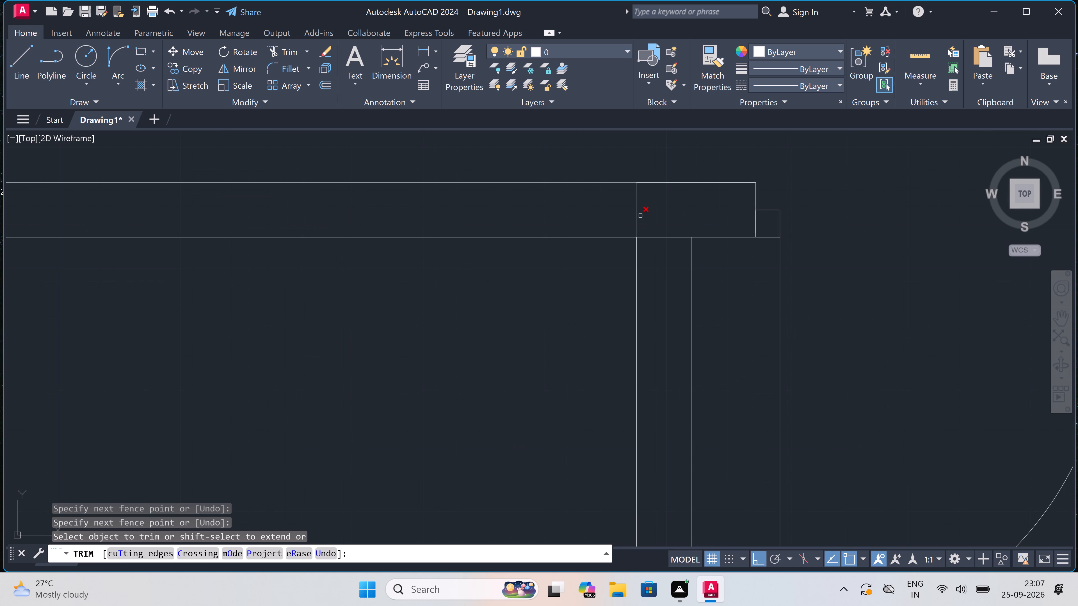
left_click_drag(651, 215, 653, 231)
left_click(657, 281)
left_click(661, 227)
Trim both cross-wall lines between the left and right partitions to open the top of the central passage.
scroll(662, 226, "down", 2)
double_click(615, 213)
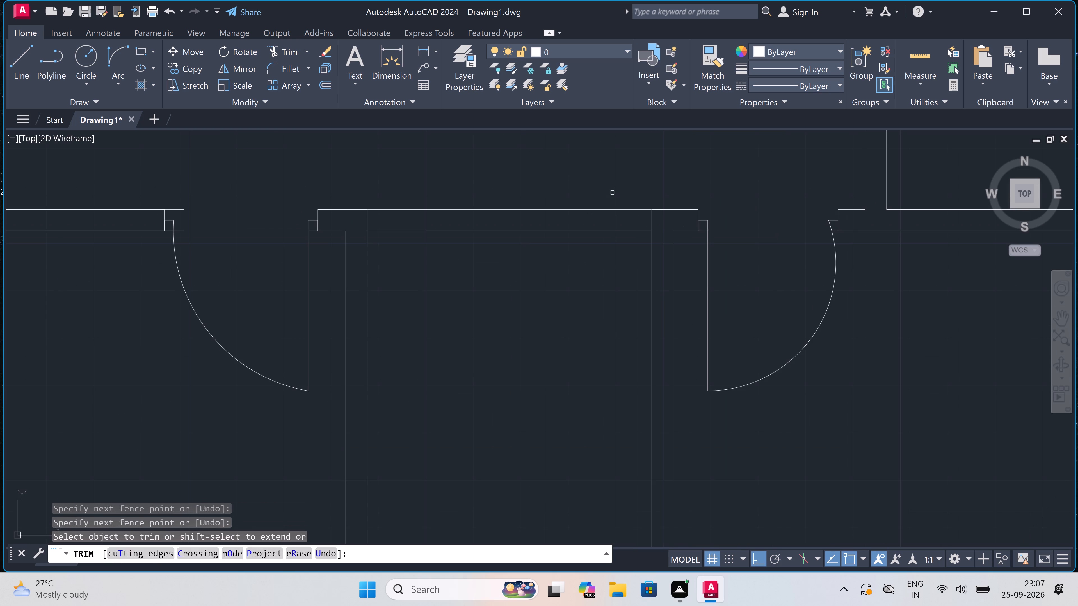
double_click(612, 193)
left_click_drag(598, 290, 597, 297)
left_click(597, 297)
key("Escape")
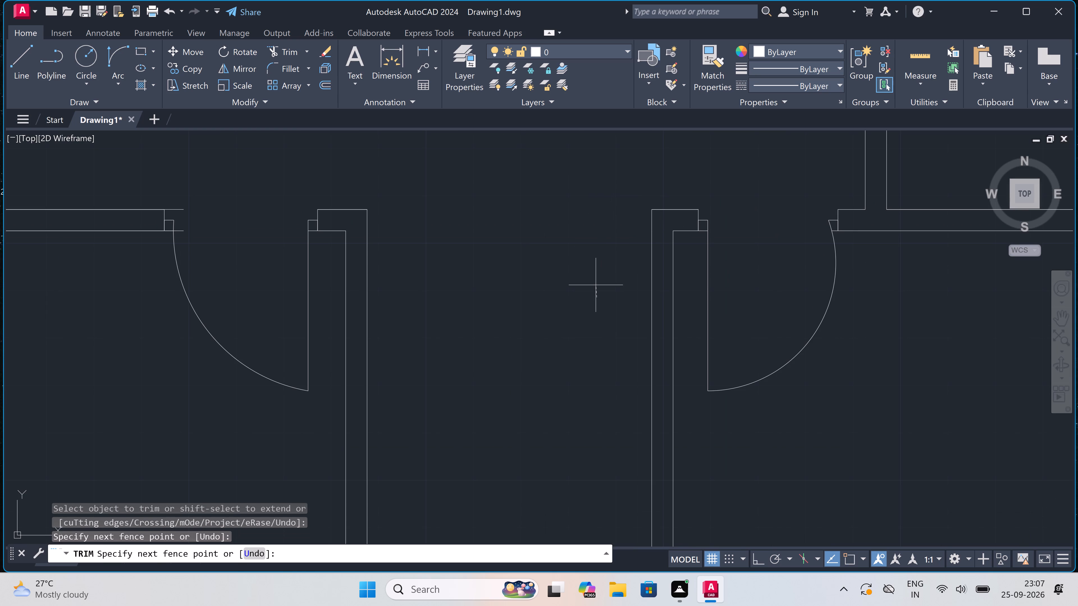
Trim both lines of the next cross wall down where they cross the central passage.
scroll(591, 281, "down", 4)
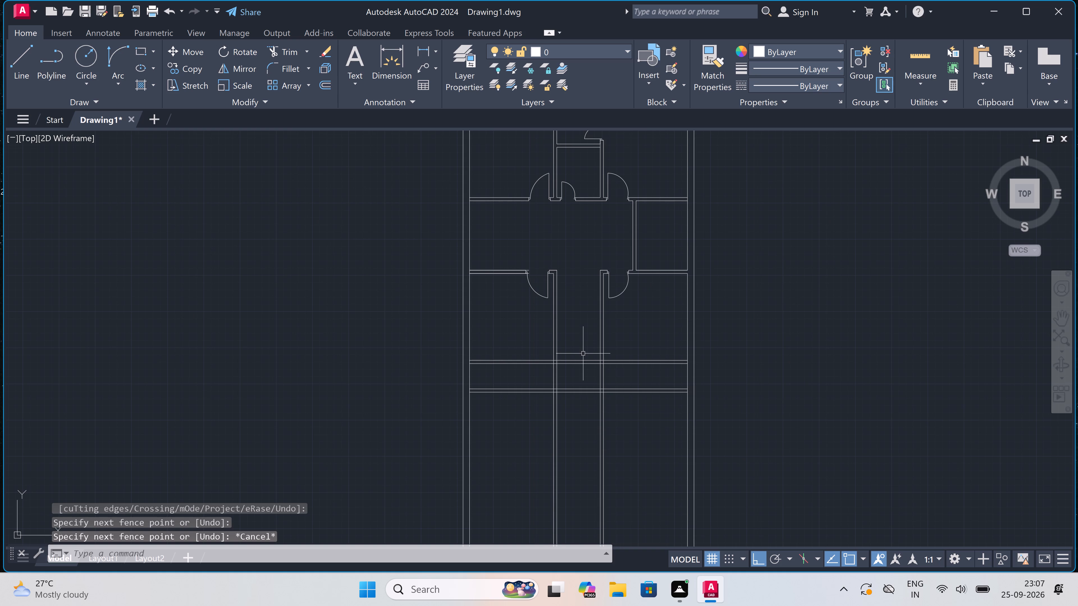
scroll(579, 374, "up", 2)
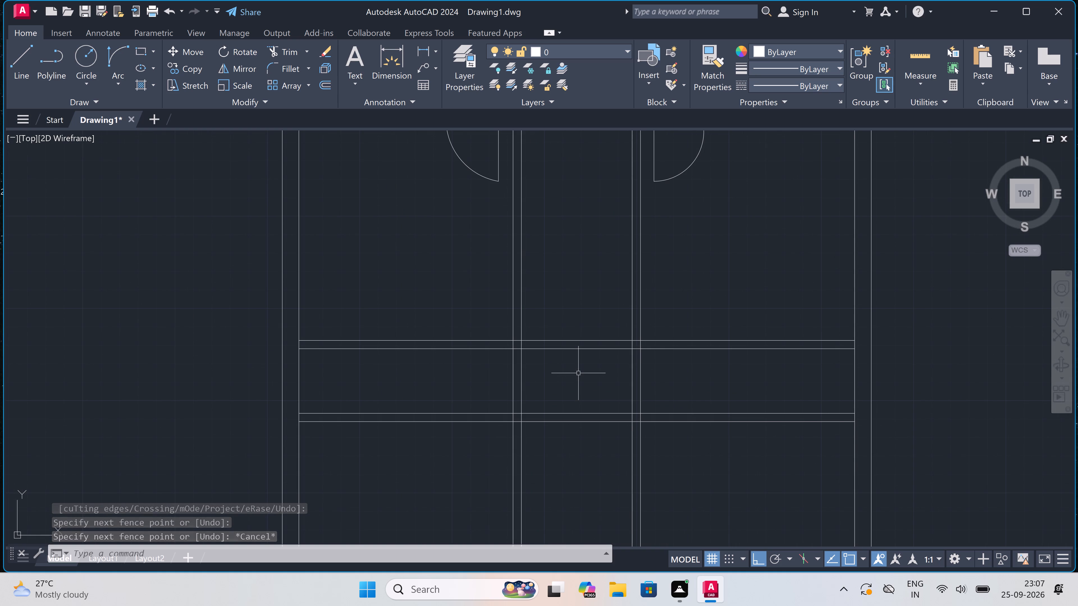
type("TR")
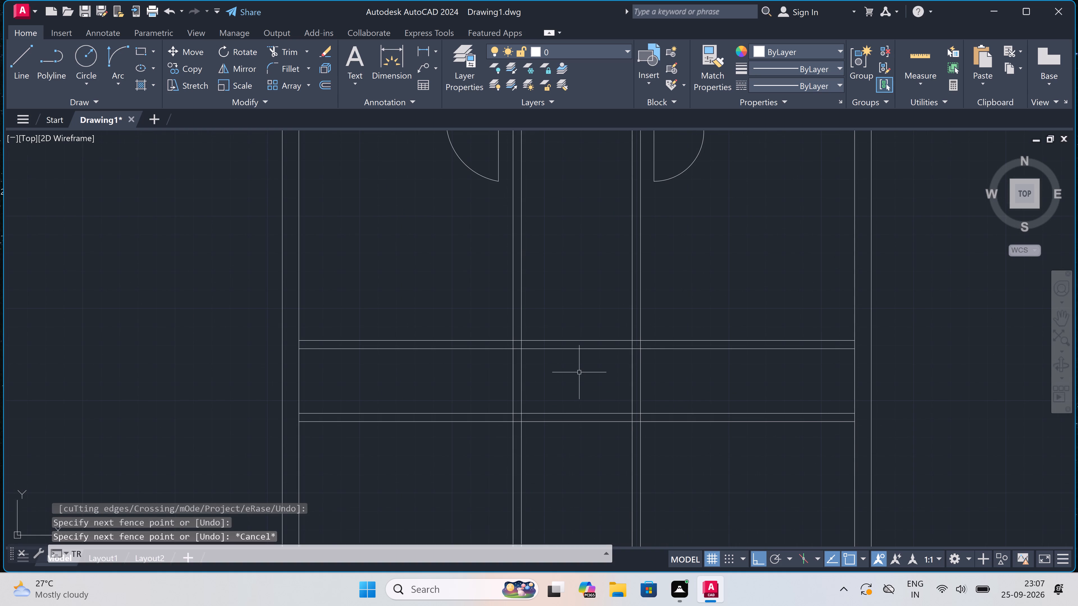
key("space")
left_click_drag(577, 324, 579, 329)
left_click(578, 374)
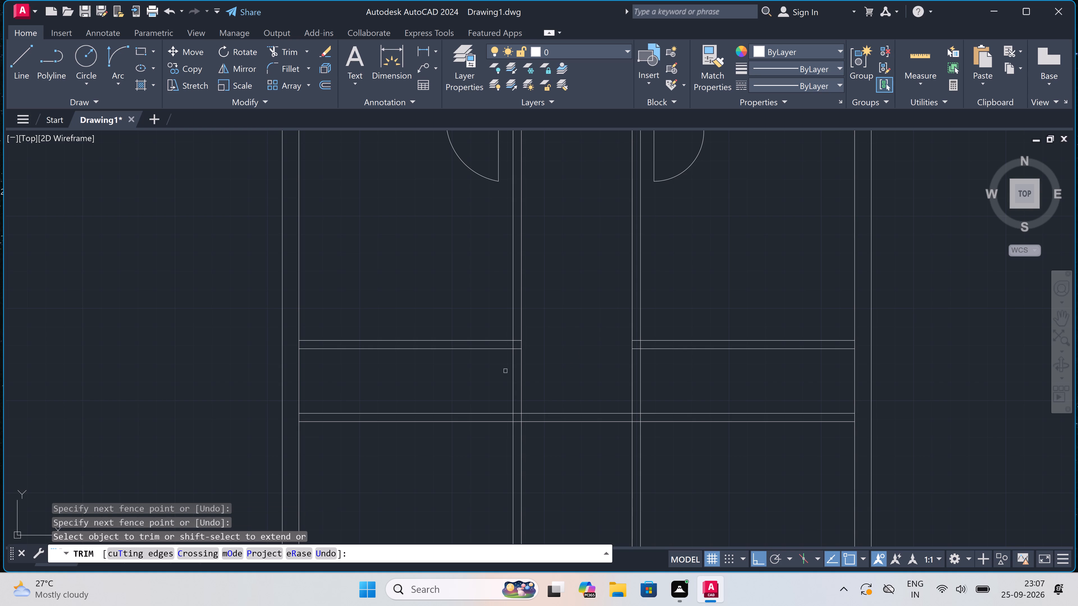
At the left partition, trim the upper wall's two lines and the lower wall's upper line between the partition lines, and the partition's left line inside the upper wall.
scroll(515, 392, "up", 3)
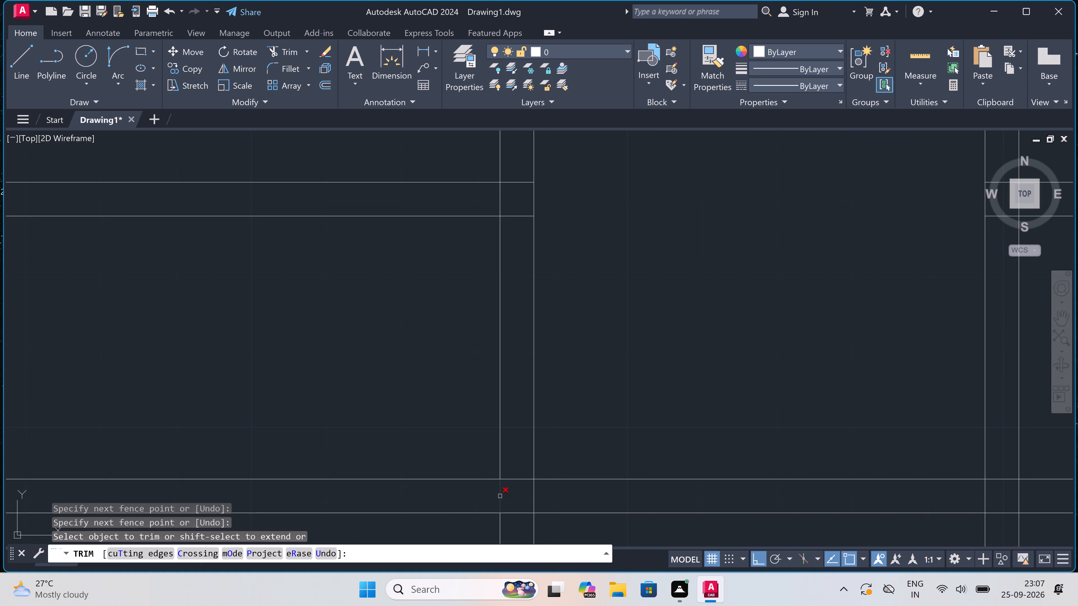
left_click(508, 496)
left_click(508, 492)
left_click(519, 172)
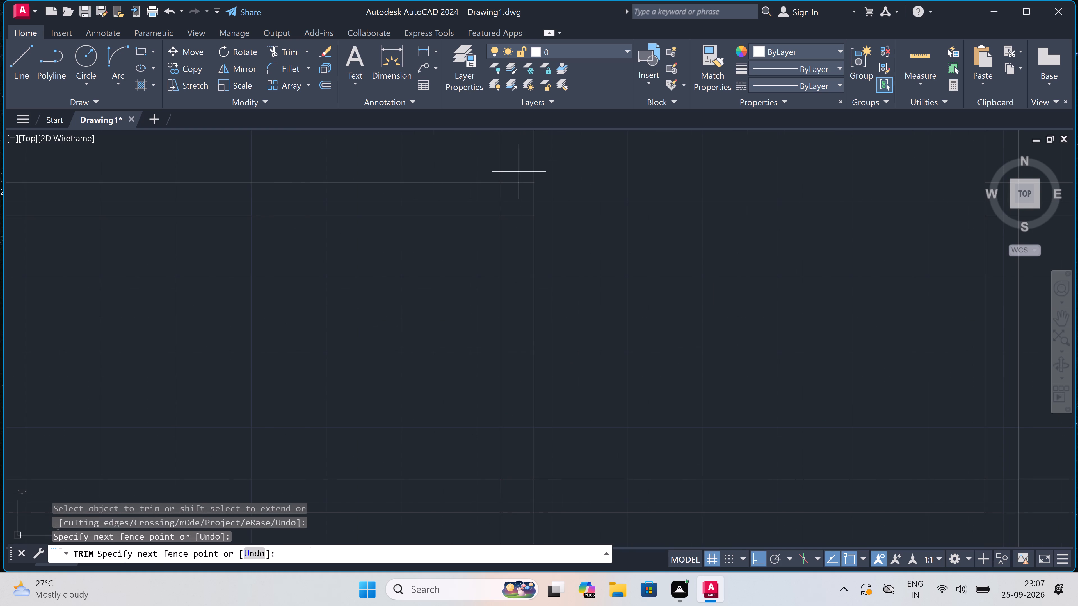
left_click_drag(519, 176, 519, 180)
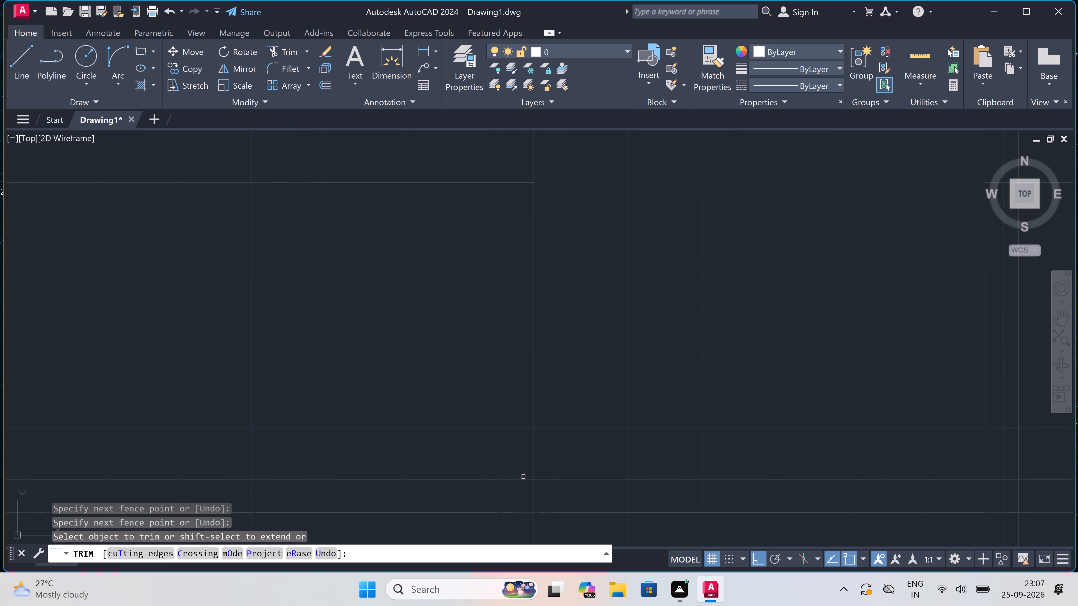
left_click(521, 486)
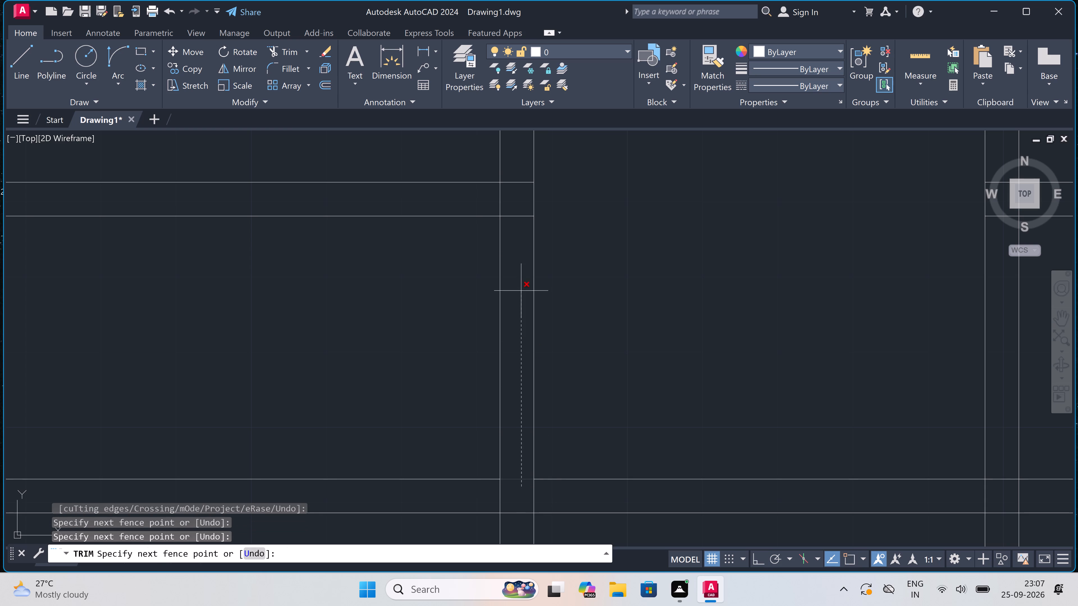
double_click(522, 146)
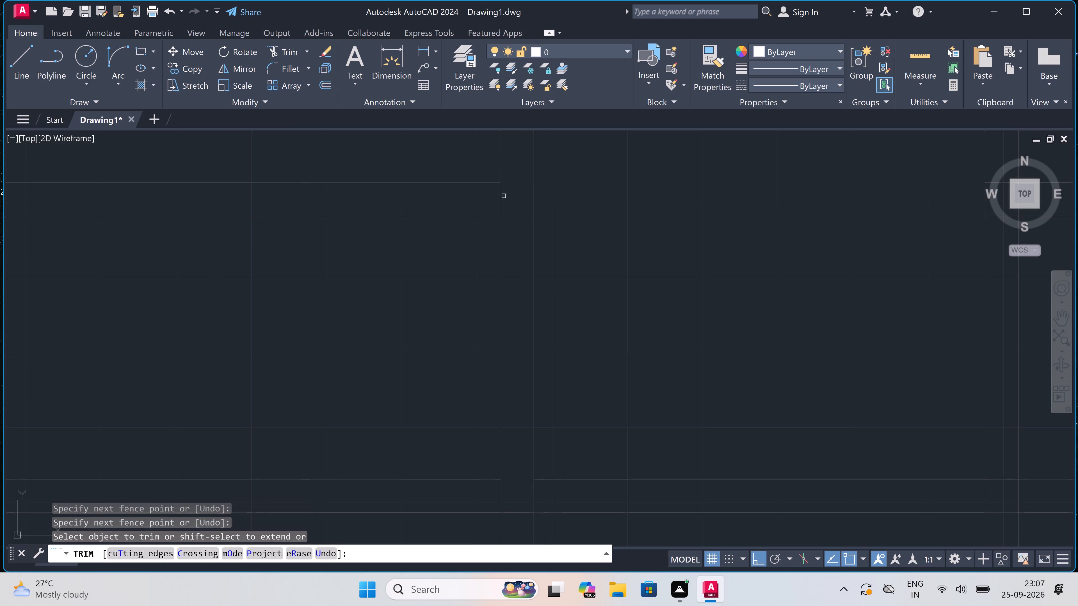
left_click(503, 196)
left_click(489, 197)
scroll(489, 197, "down", 5)
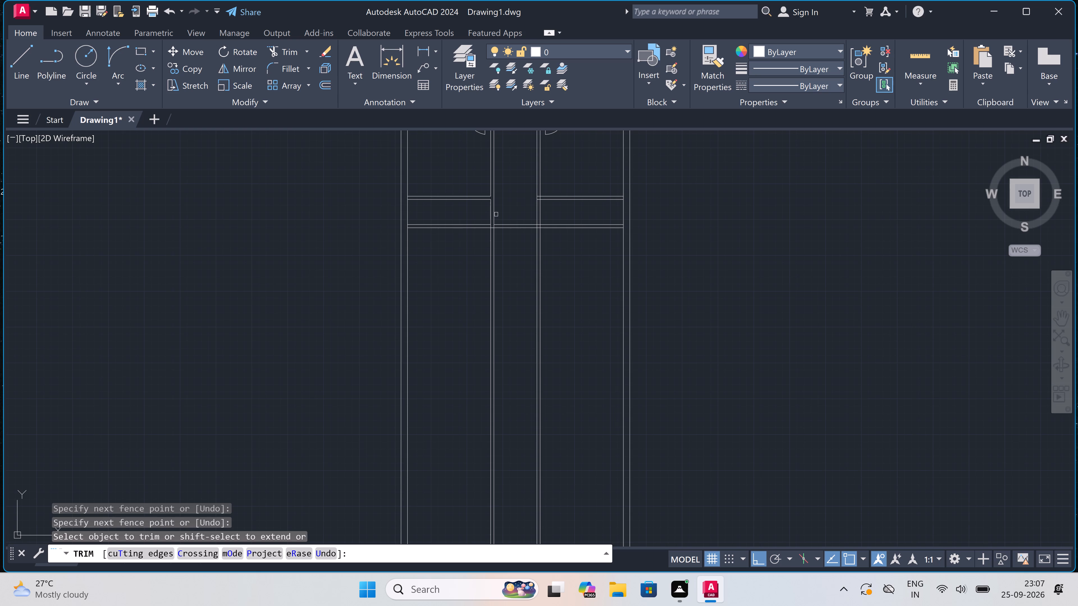
At the right partition, trim the upper wall's two lines and the lower wall's upper line, and both partitions' passage-side lines inside the lower wall.
scroll(497, 214, "up", 2)
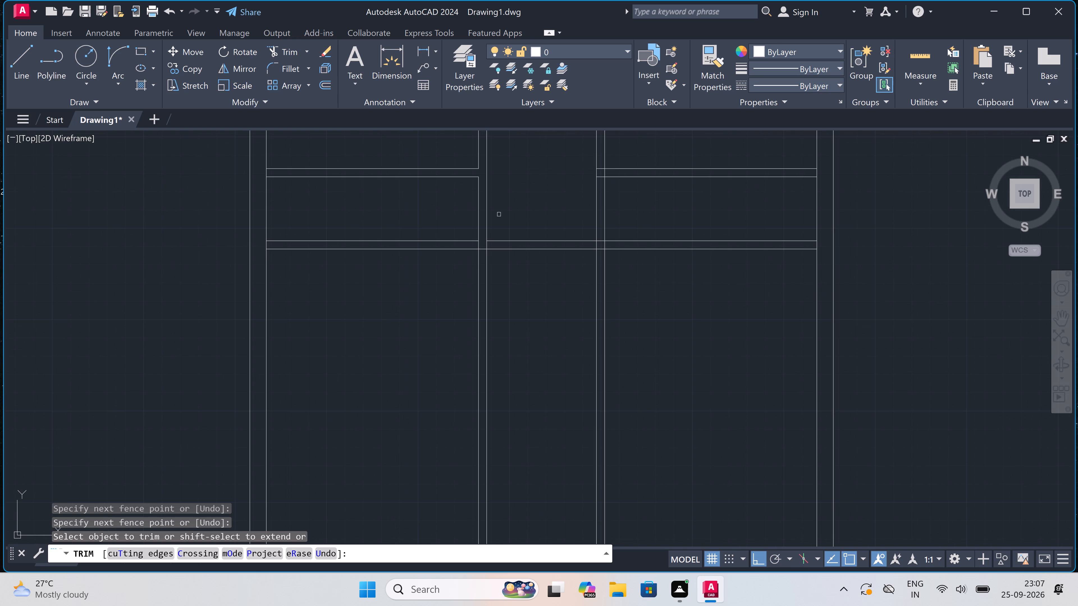
scroll(603, 169, "up", 2)
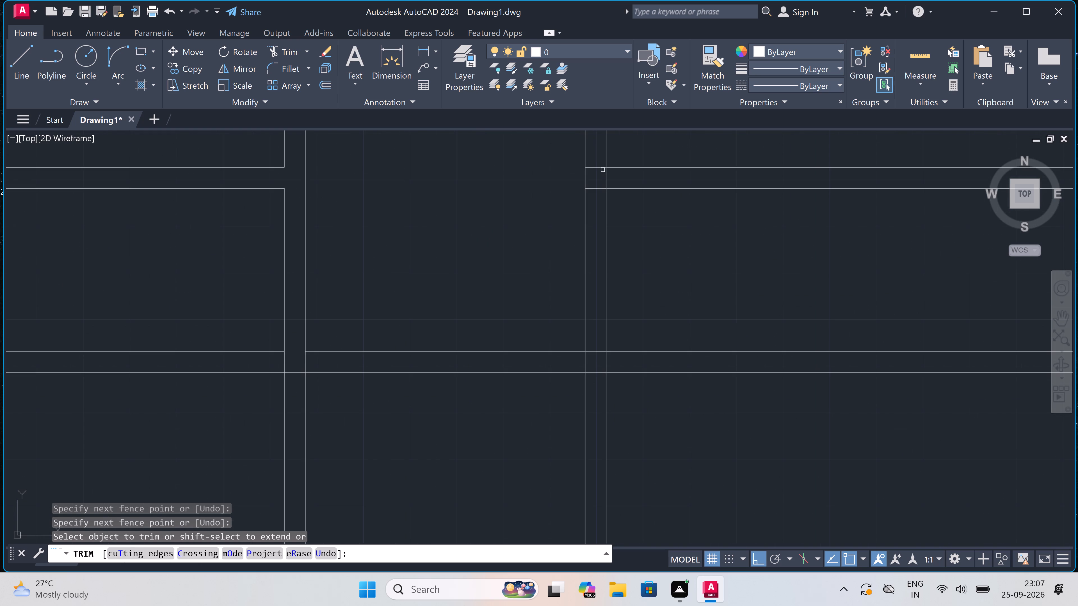
left_click_drag(596, 163, 597, 171)
double_click(594, 169)
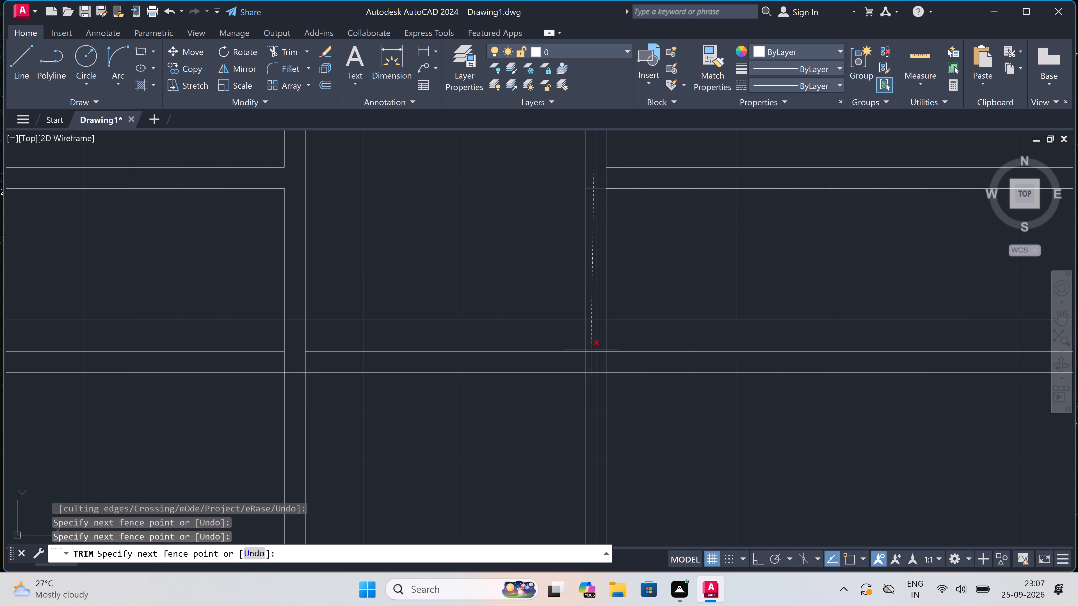
left_click(593, 356)
left_click(595, 364)
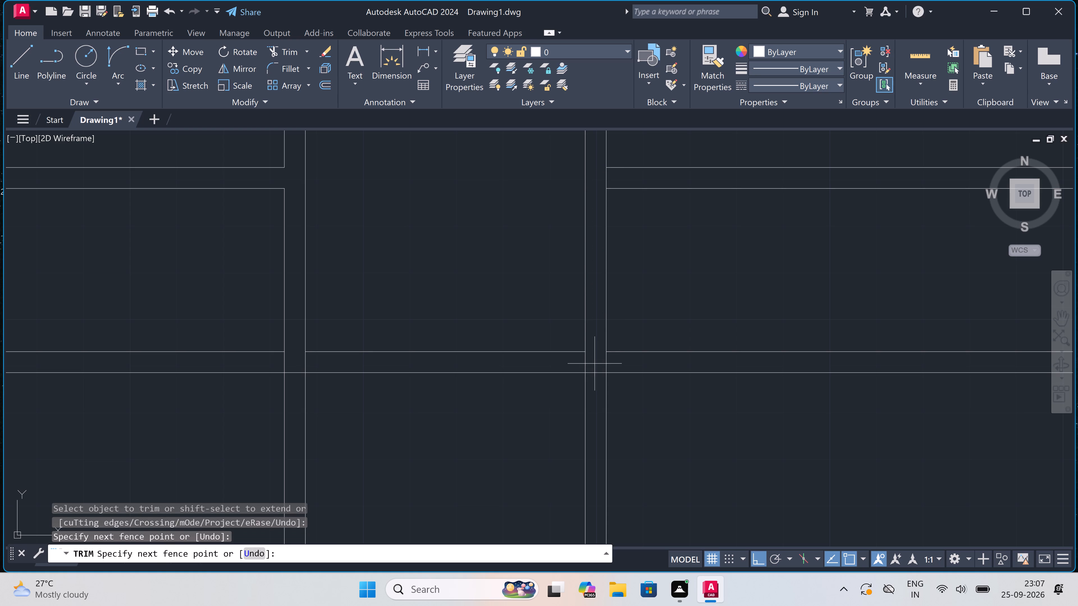
double_click(299, 359)
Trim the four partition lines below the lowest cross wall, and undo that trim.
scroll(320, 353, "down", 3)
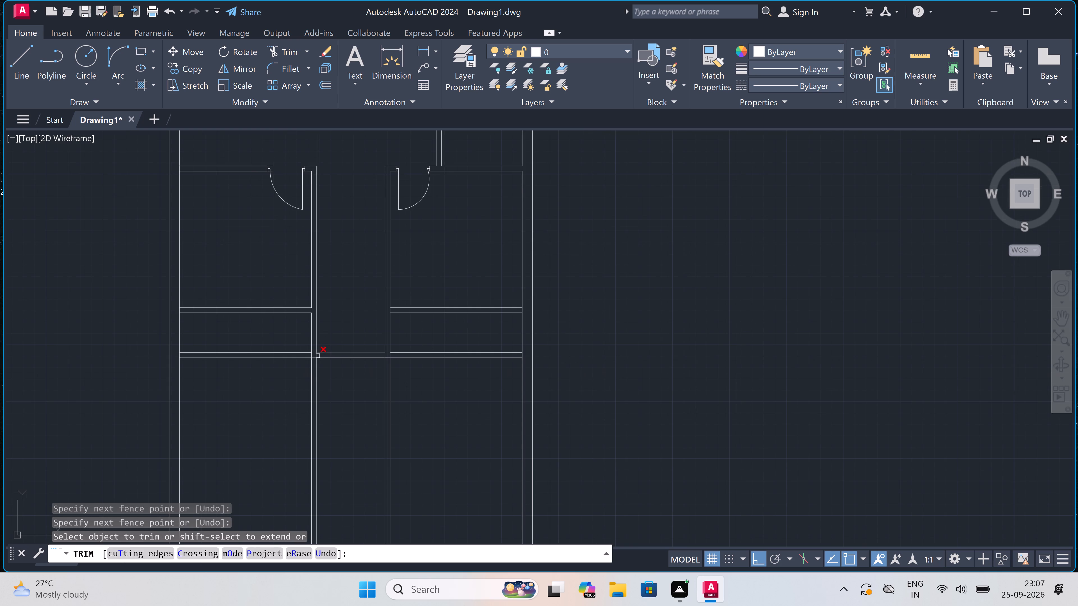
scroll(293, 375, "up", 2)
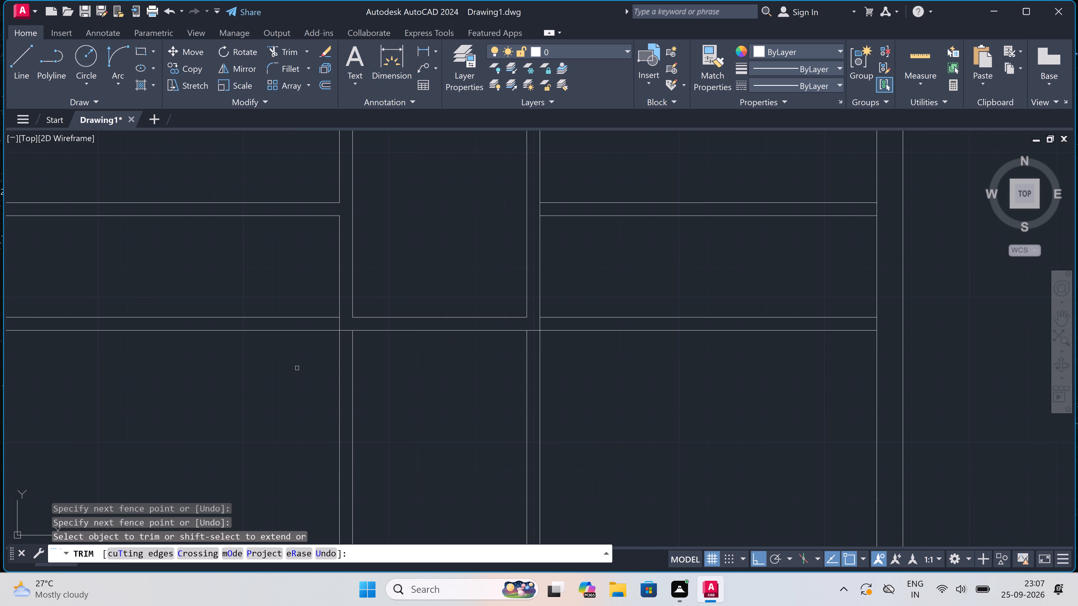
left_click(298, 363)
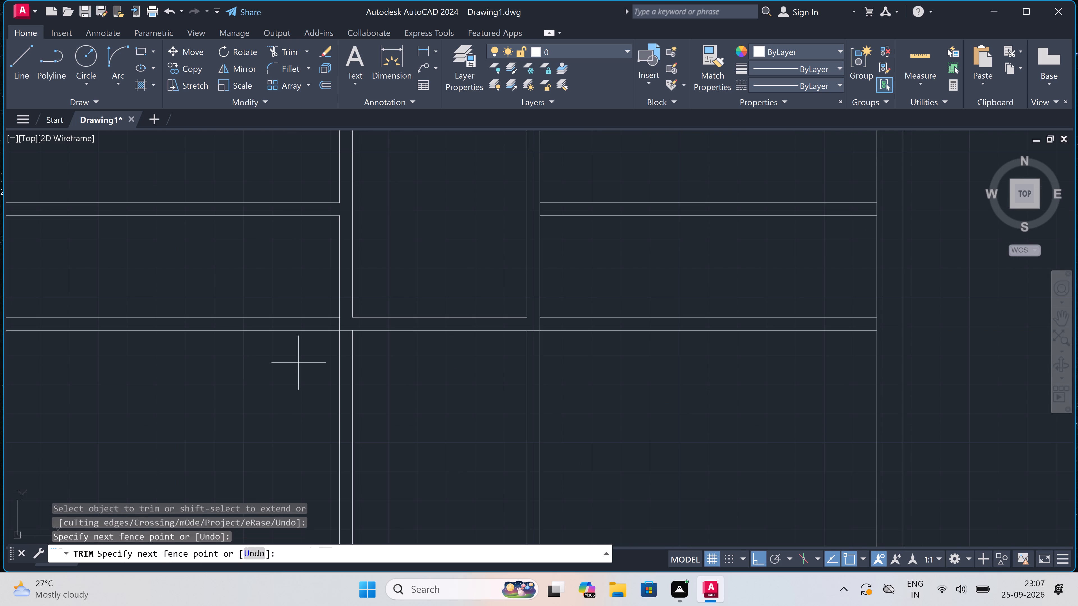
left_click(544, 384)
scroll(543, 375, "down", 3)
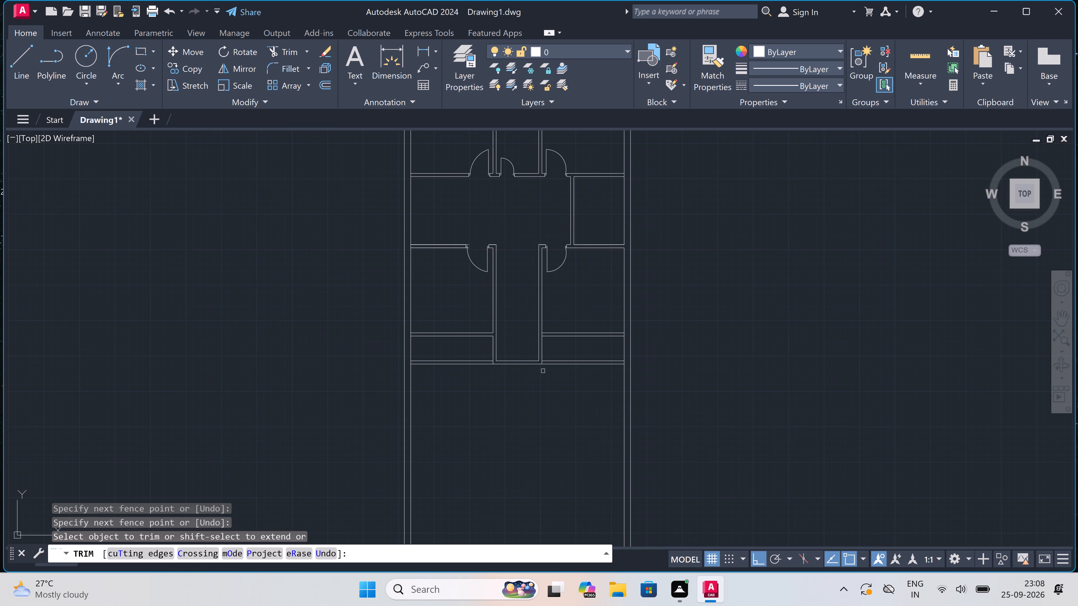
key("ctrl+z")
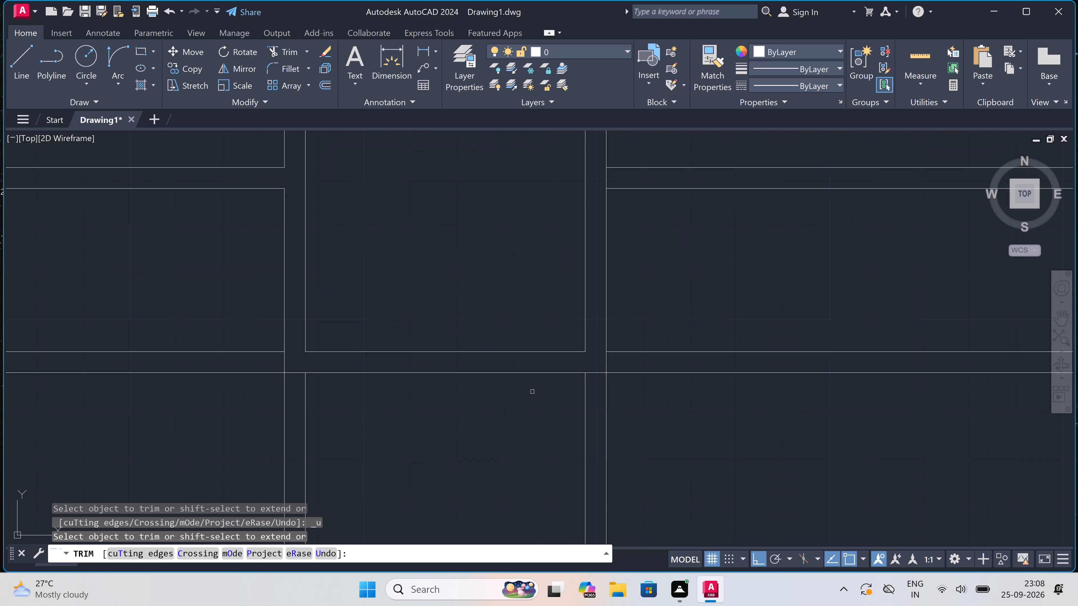
Trim away all four lines of the left and right partitions below the lowest cross wall.
scroll(532, 390, "down", 4)
scroll(549, 411, "up", 2)
left_click(555, 403)
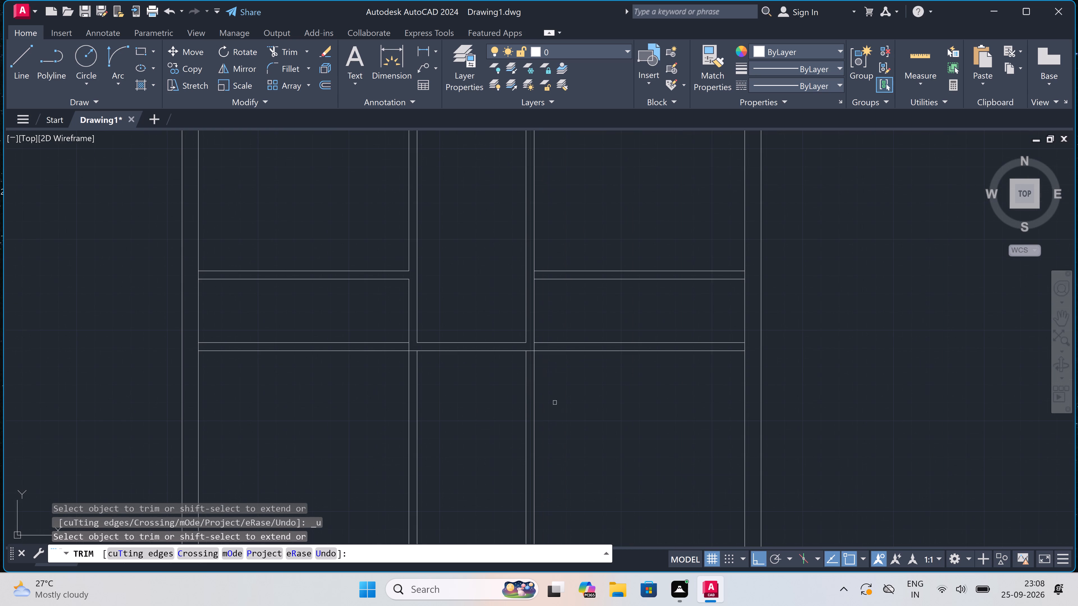
left_click(338, 403)
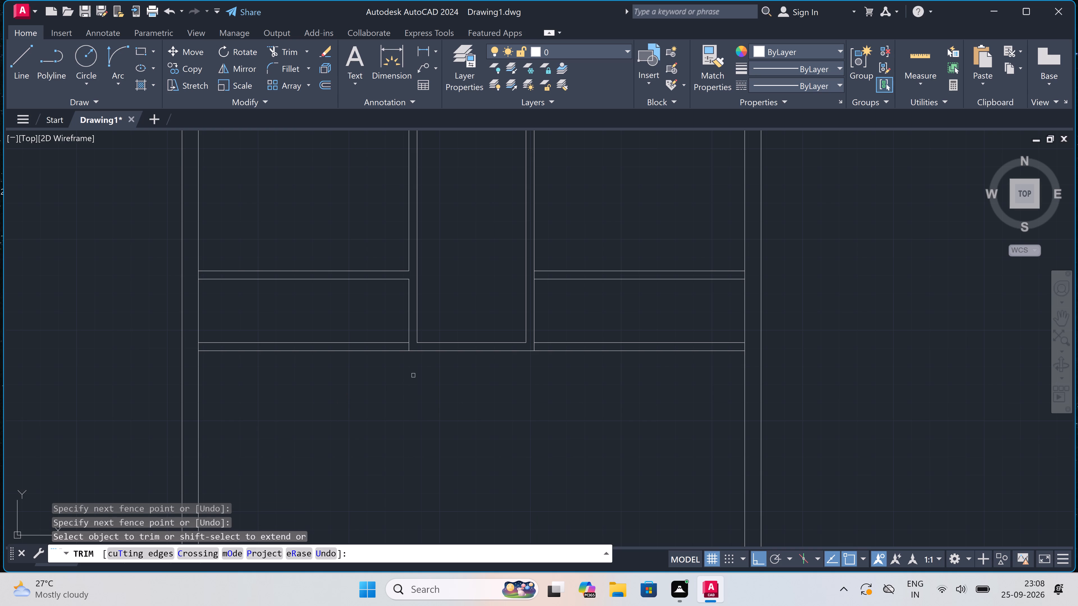
key("Escape")
Mark a 3' opening in the central passage's bottom wall with a line across the wall at each end and a 3' mid-wall line between them.
scroll(414, 375, "down", 2)
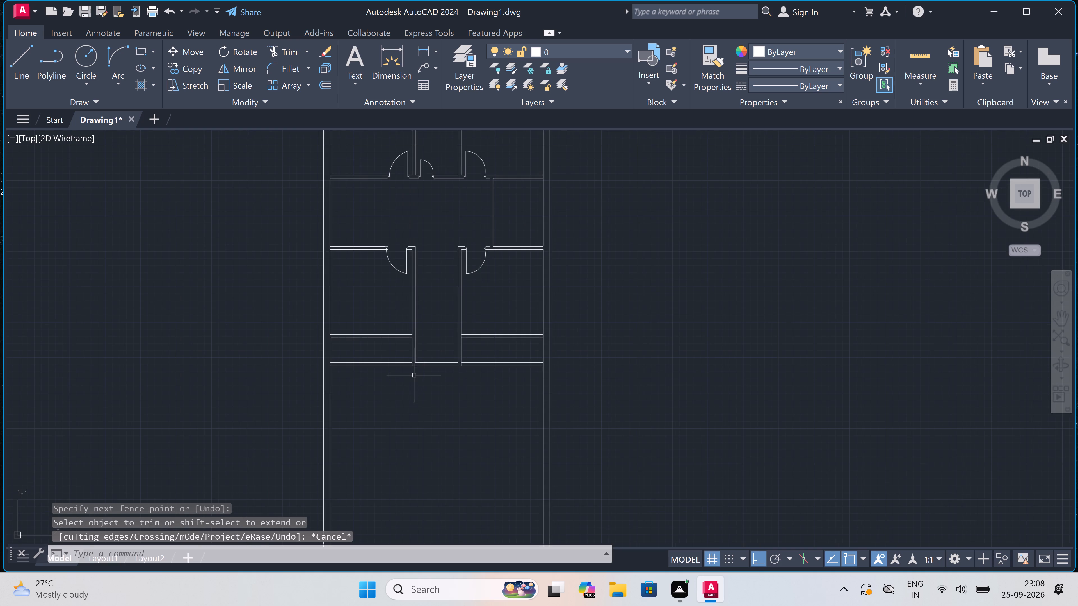
scroll(399, 379, "up", 1)
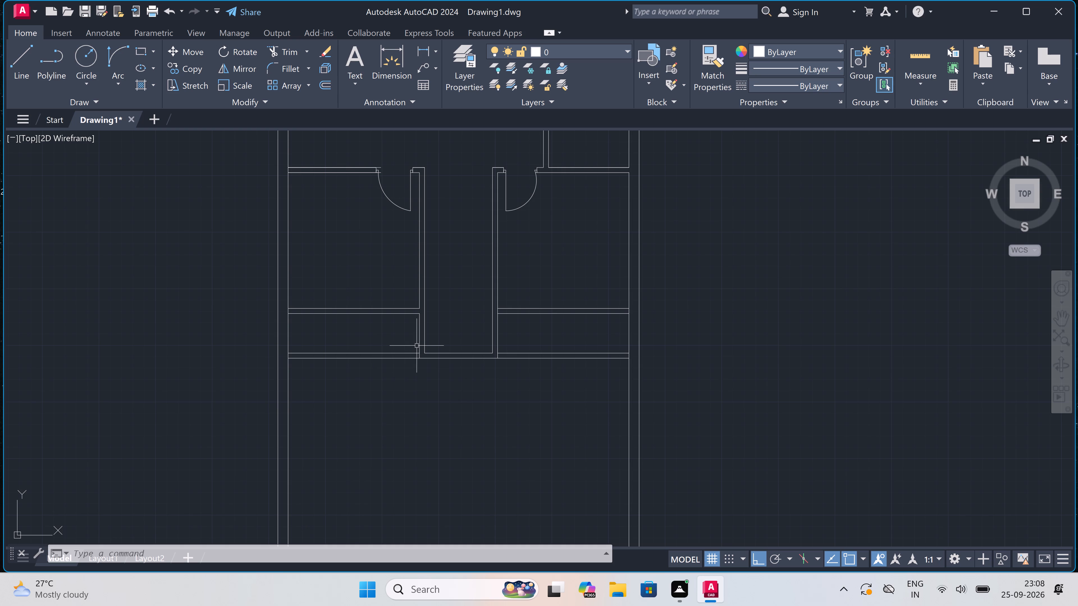
scroll(444, 350, "up", 1)
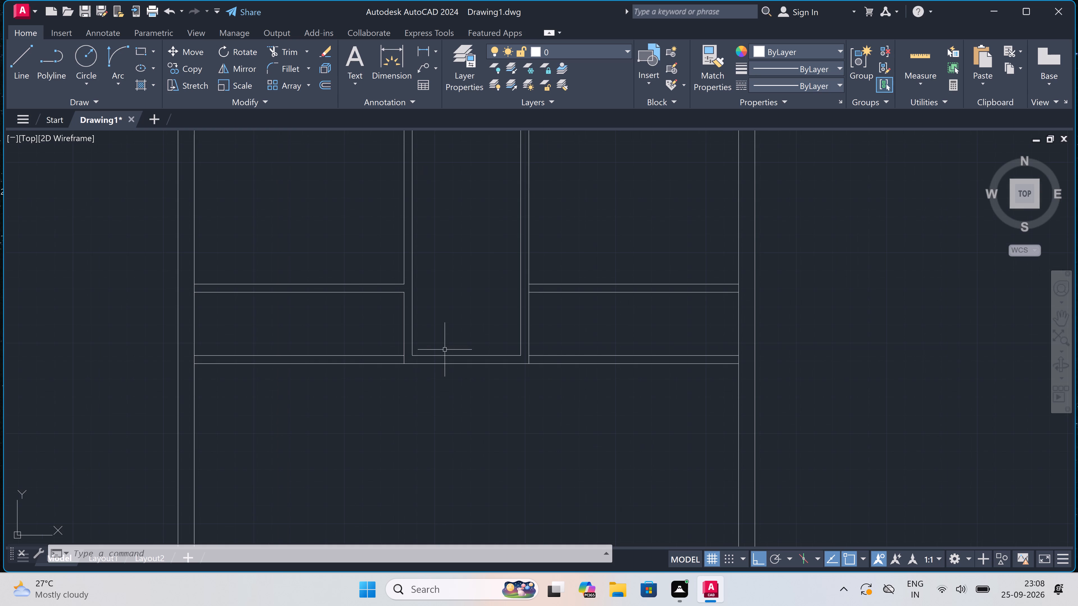
scroll(445, 350, "up", 2)
type("L")
key("space")
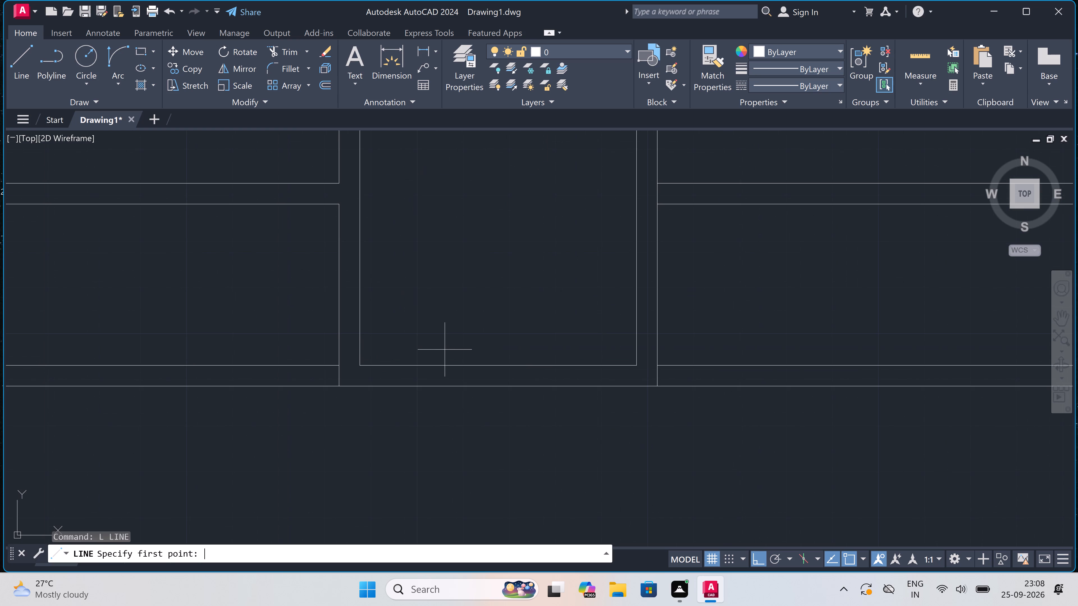
left_click(422, 366)
left_click(421, 381)
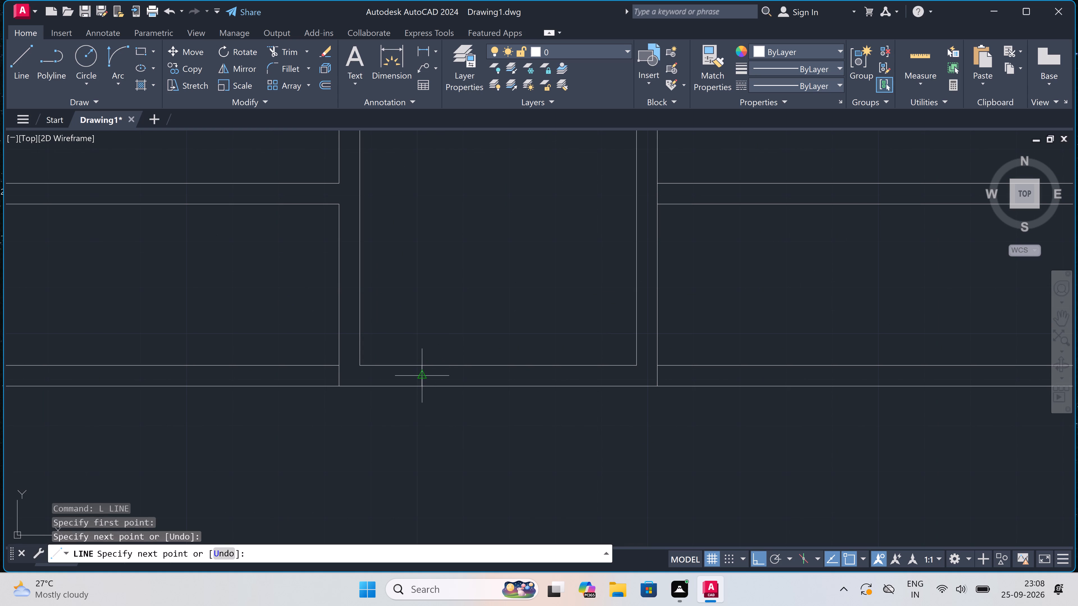
left_click(422, 376)
type("3'")
key("space")
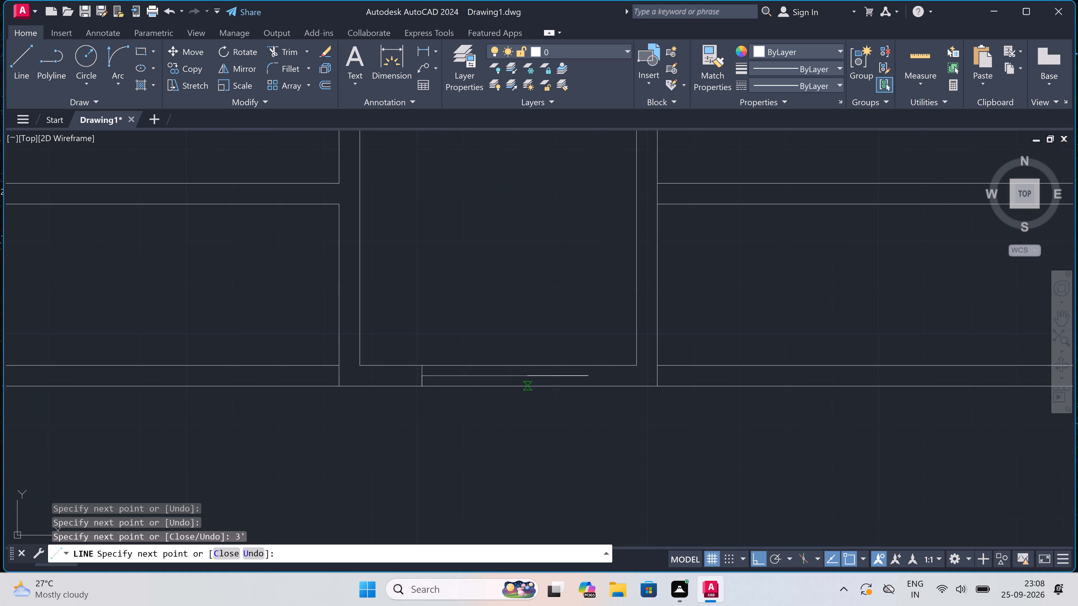
scroll(599, 367, "up", 3)
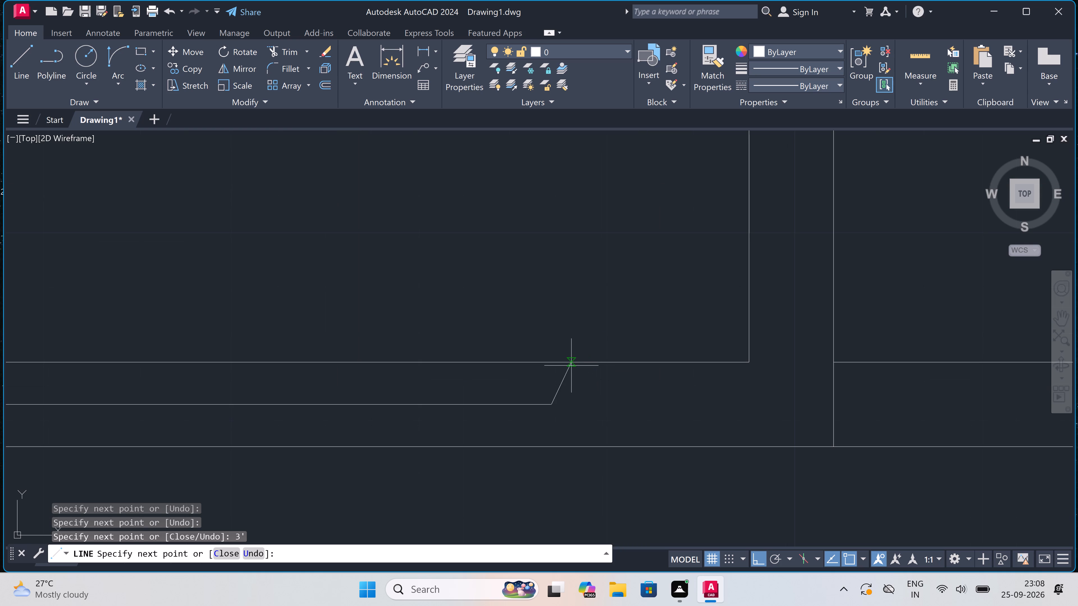
left_click(548, 366)
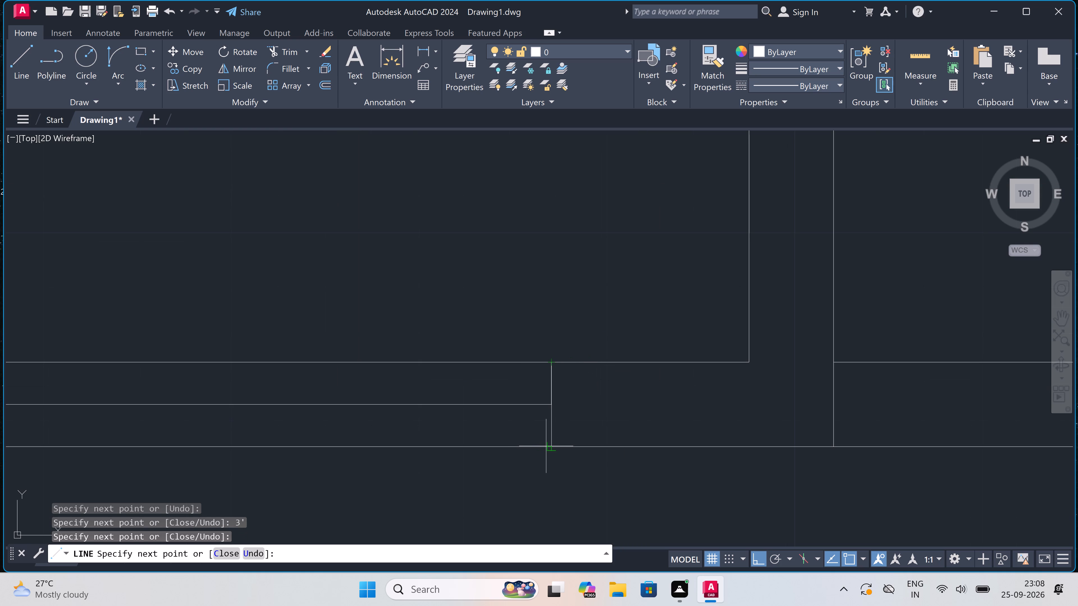
left_click(549, 446)
key("Escape")
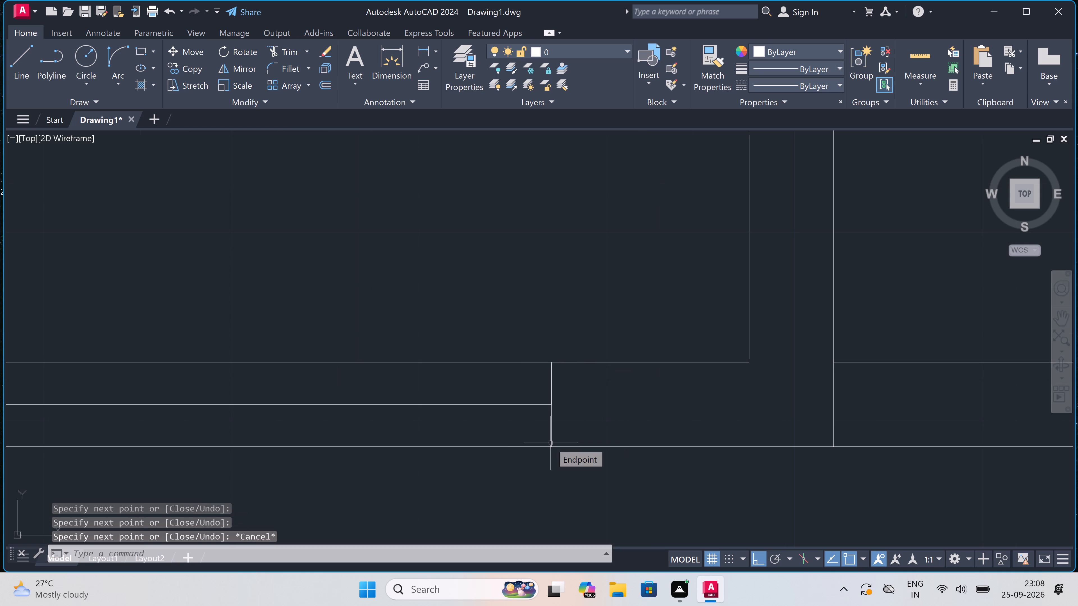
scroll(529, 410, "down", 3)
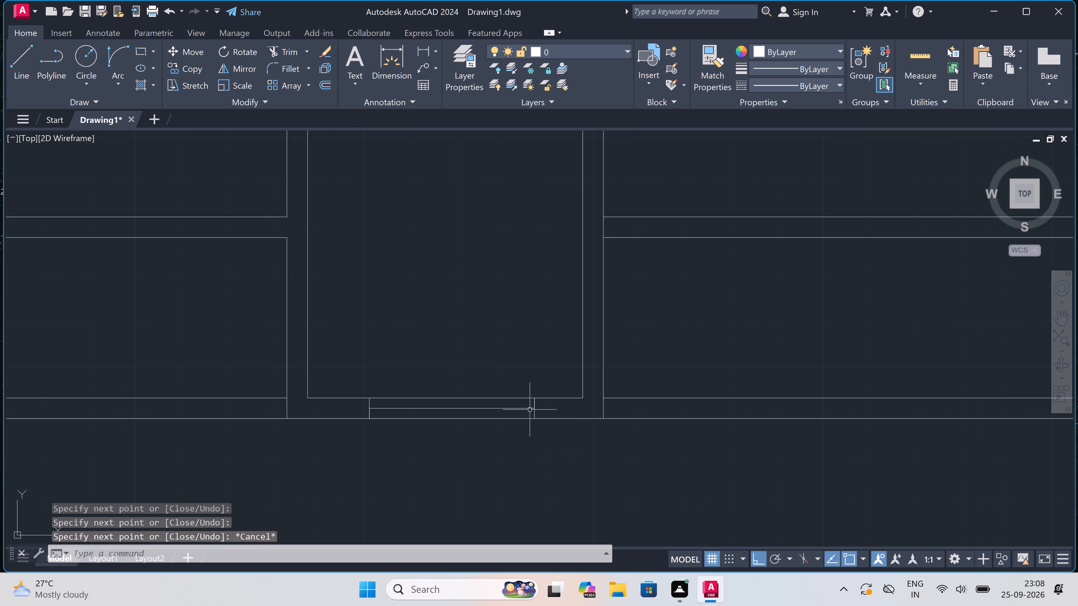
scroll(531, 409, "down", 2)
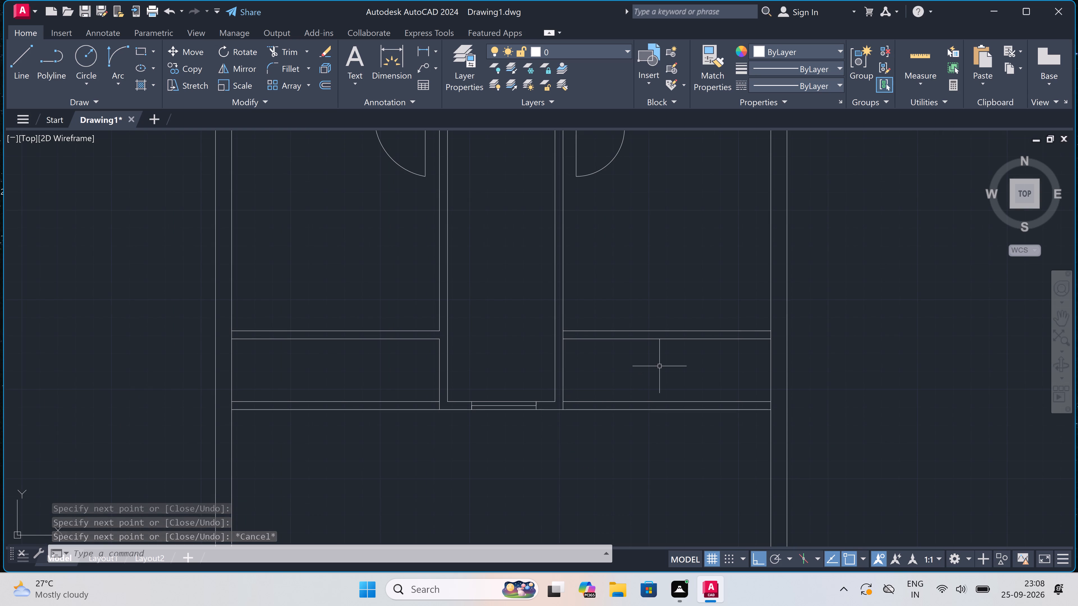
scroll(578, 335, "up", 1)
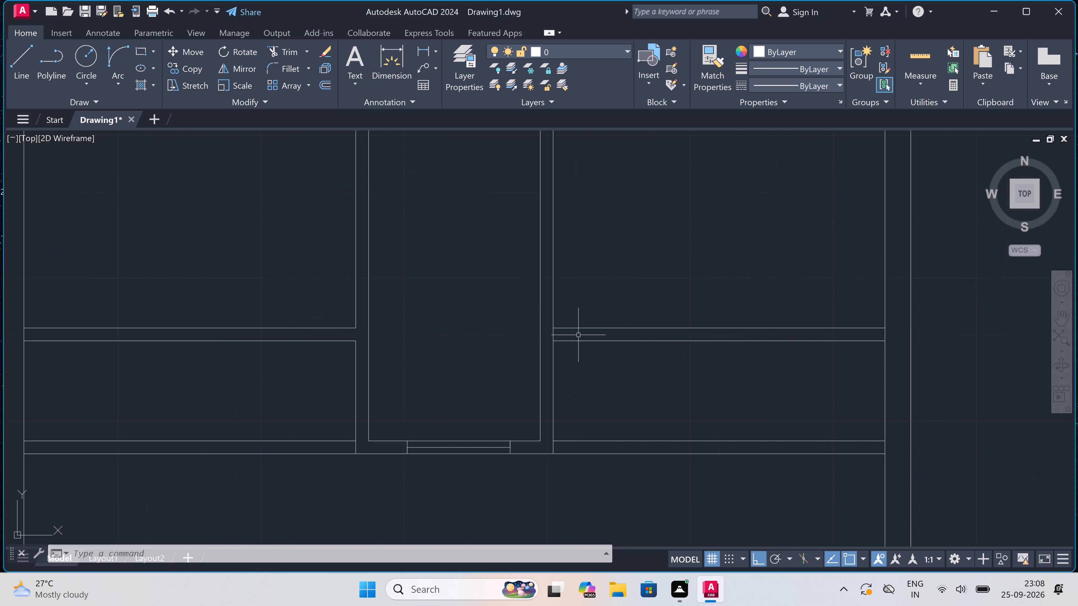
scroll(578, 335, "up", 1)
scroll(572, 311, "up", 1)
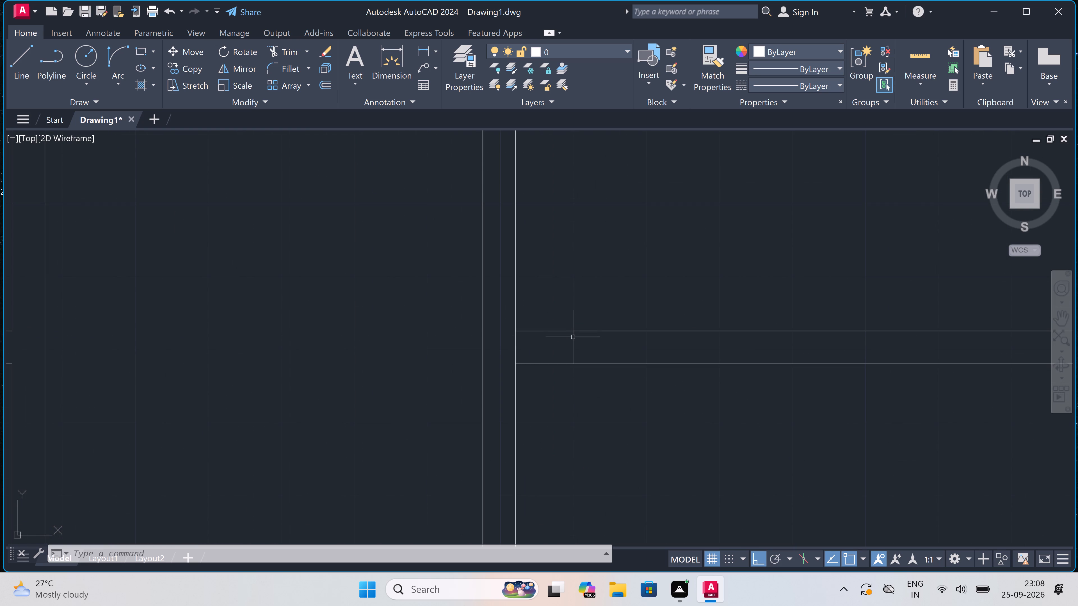
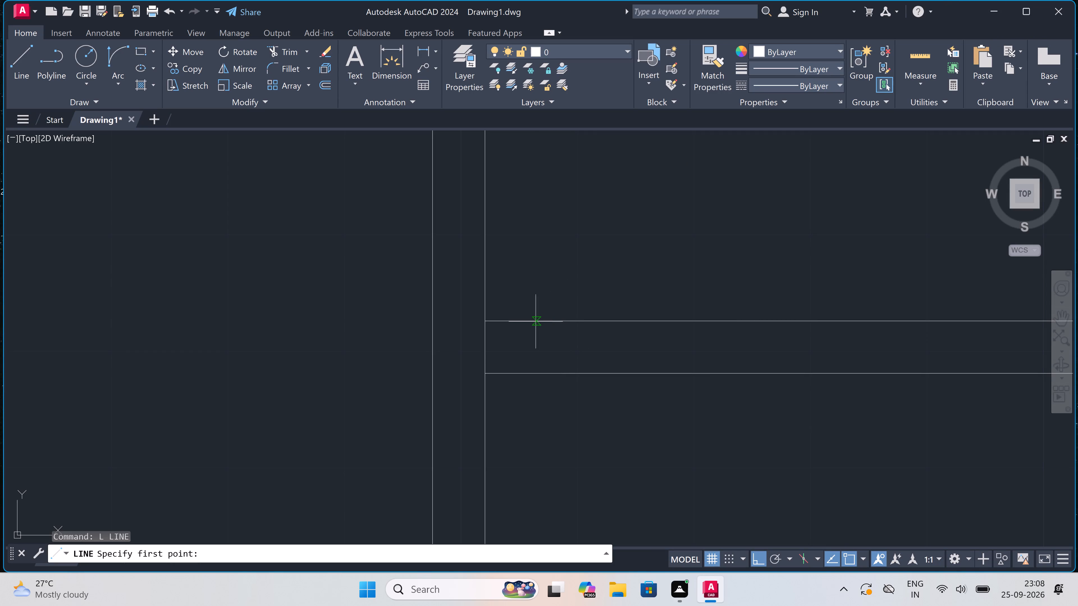
In the right-hand cross wall, draw a jamb line across the wall near the partition, with a 2" mid-wall stub and a 2' door leaf downward.
left_click_drag(532, 322, 533, 328)
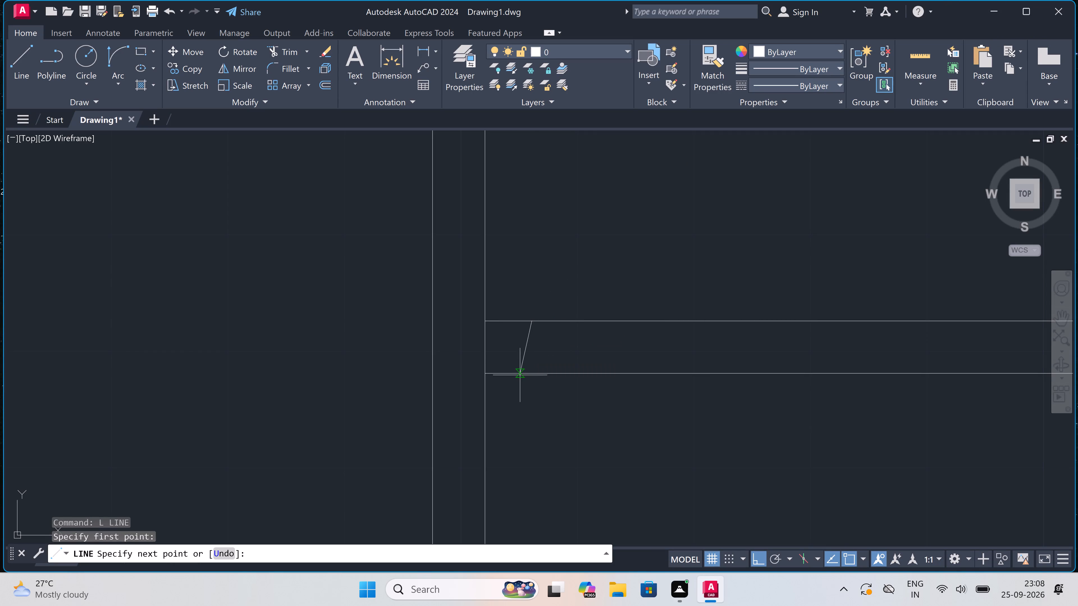
left_click(531, 373)
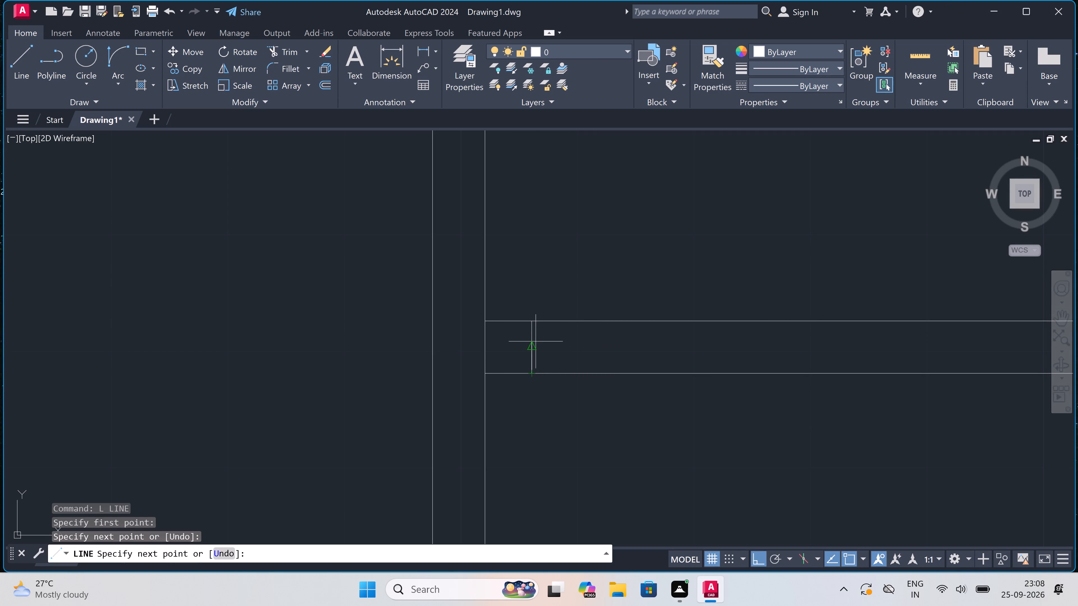
left_click_drag(533, 343, 542, 344)
key("2")
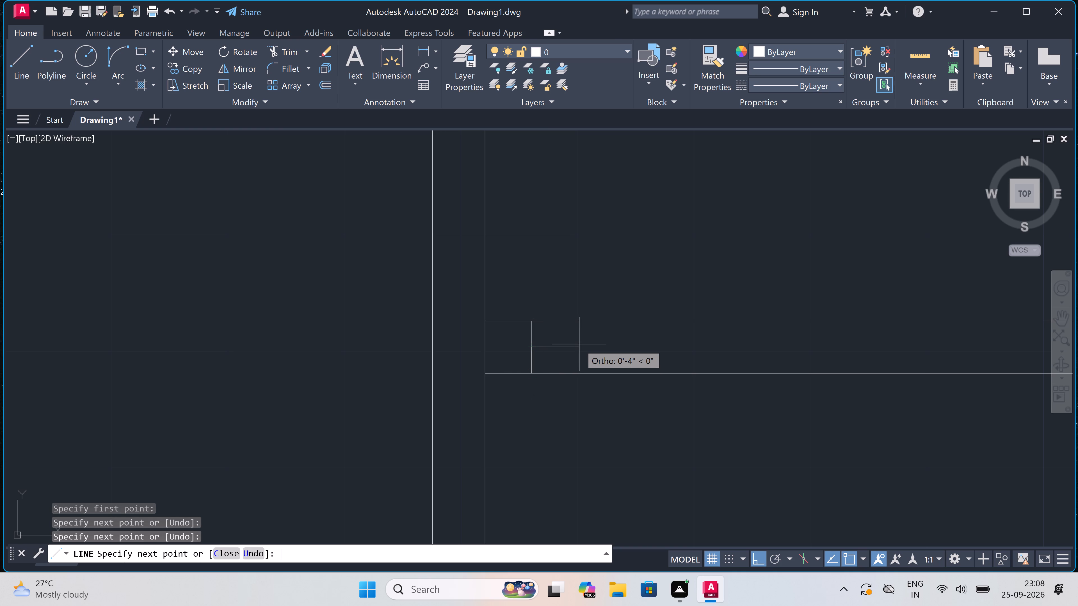
type("\"")
key("space")
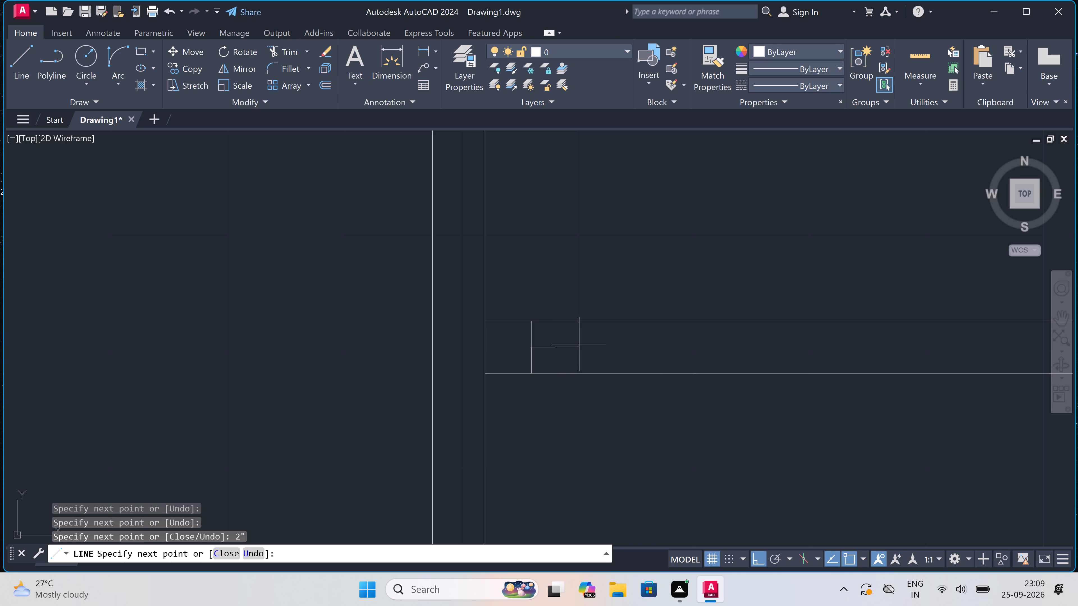
scroll(579, 343, "down", 2)
type("2'")
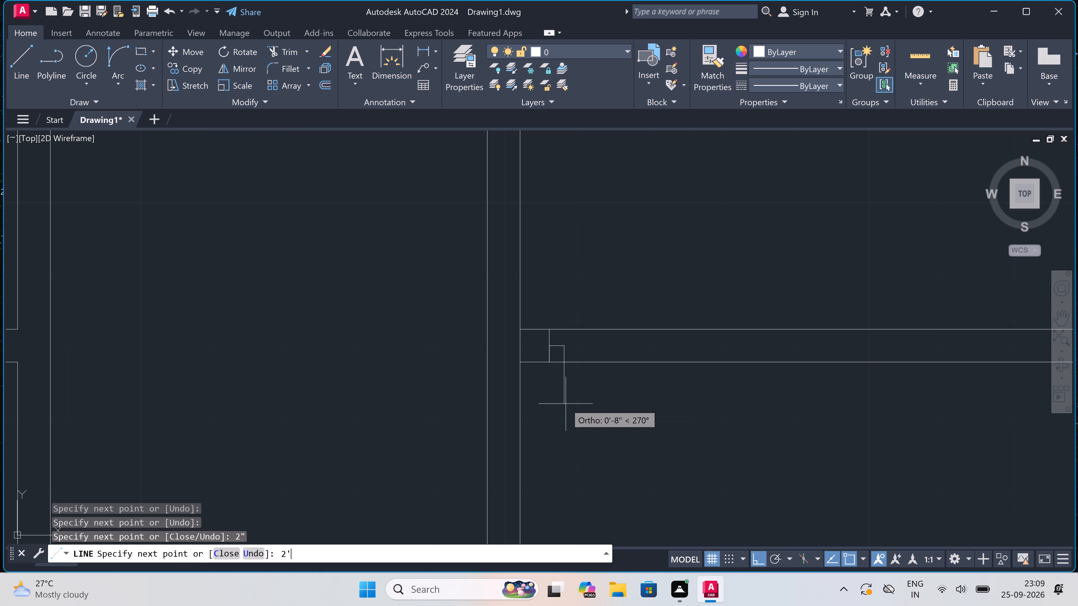
key("space")
scroll(566, 404, "down", 3)
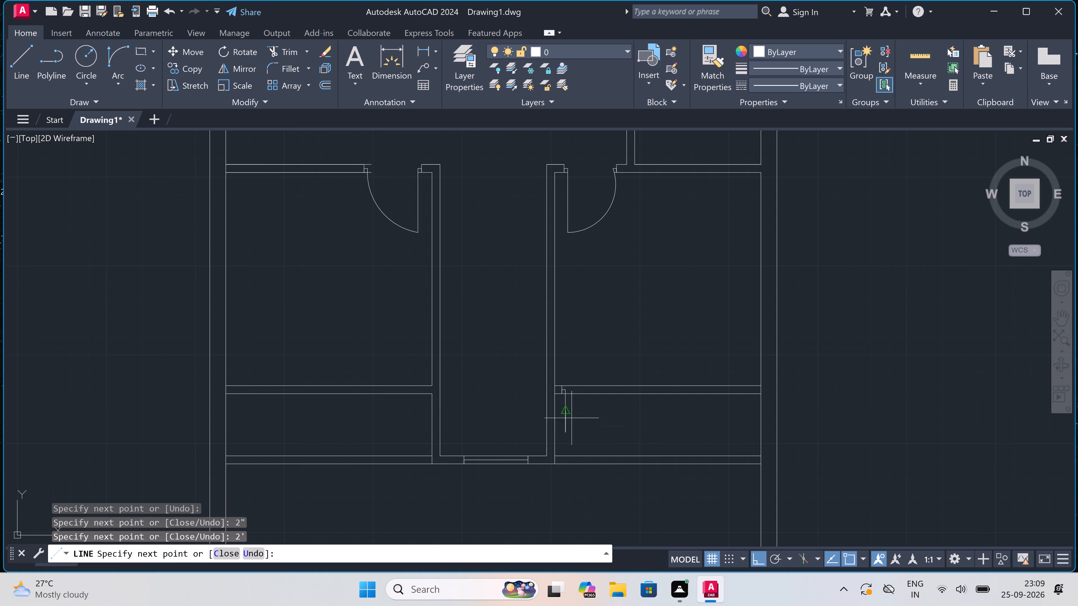
scroll(579, 445, "up", 2)
key("Escape")
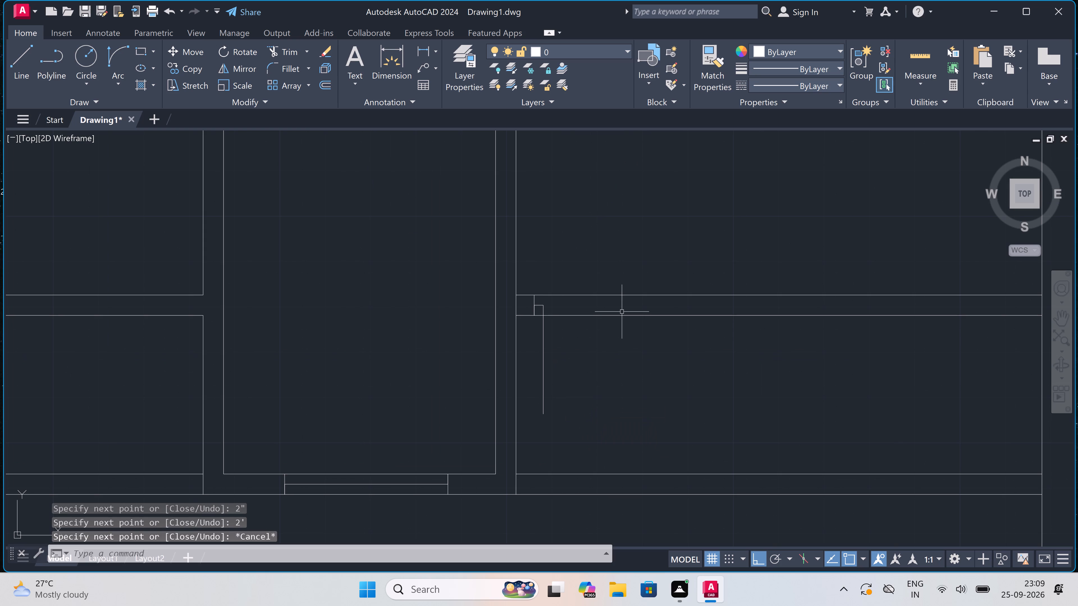
Draw the door's opposite jamb line across the same wall, with a 2" mid-wall stub pointing back towards the leaf.
key("space")
left_click(632, 295)
left_click(633, 300)
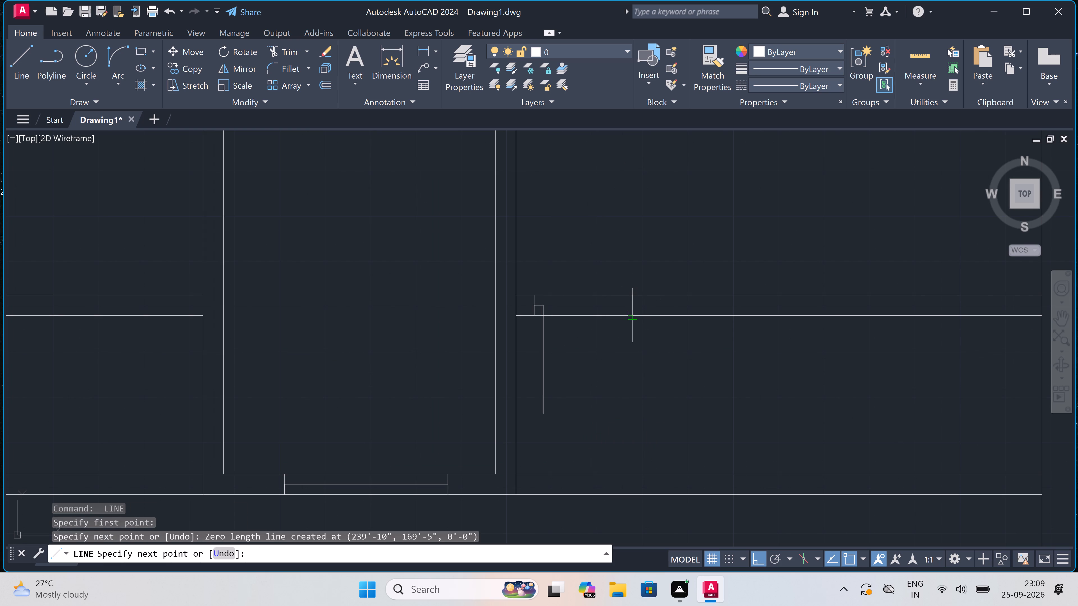
left_click(633, 315)
double_click(634, 302)
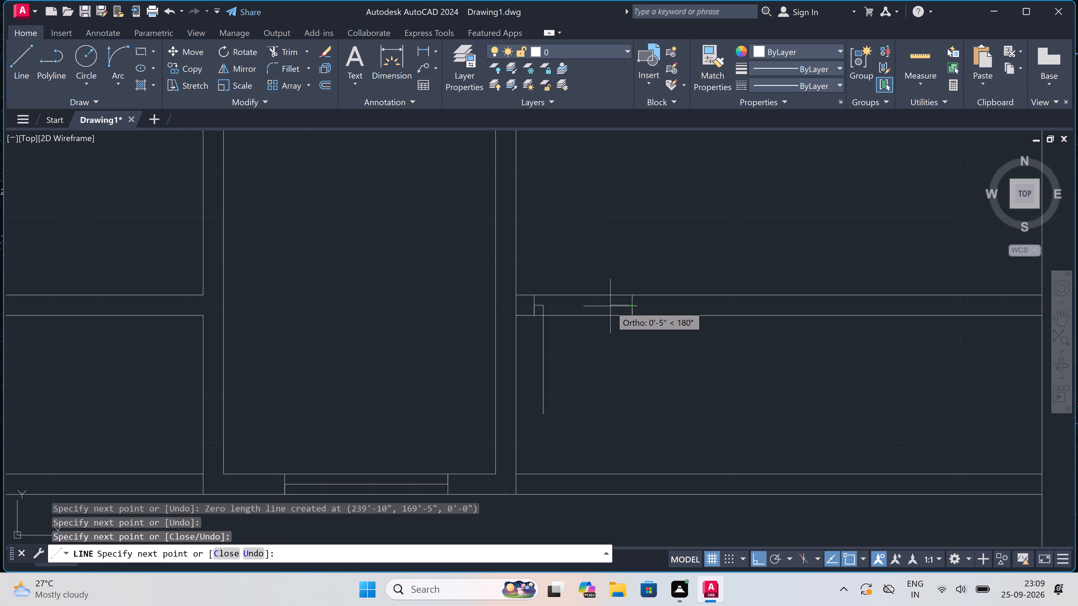
type("2\"")
key("space")
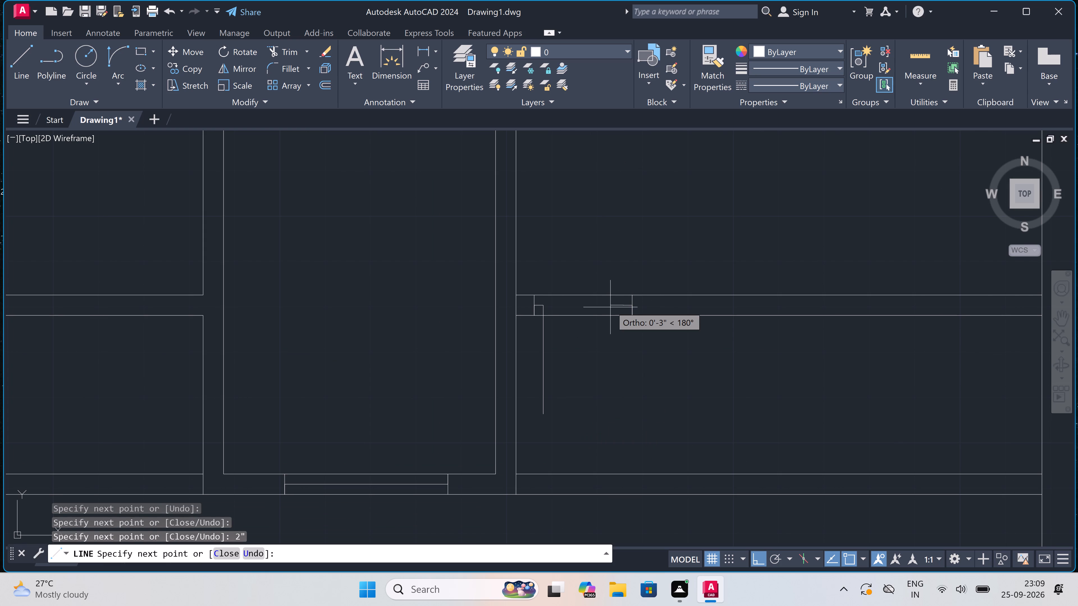
key("Escape")
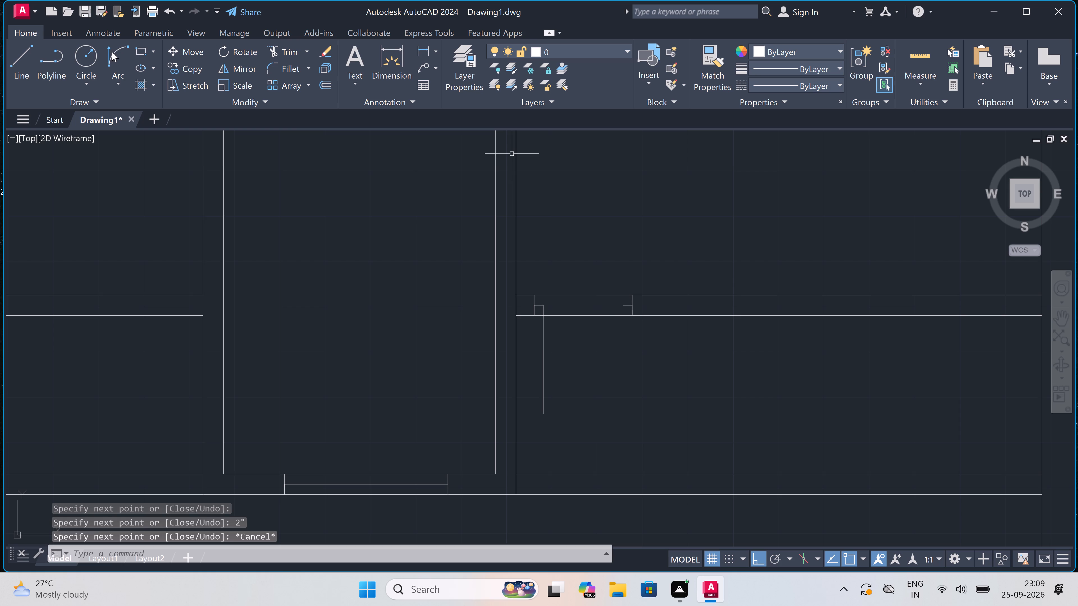
Draw the door swing arc from the free end of the leaf to the opposite jamb's stub, bulging outward.
left_click(112, 52)
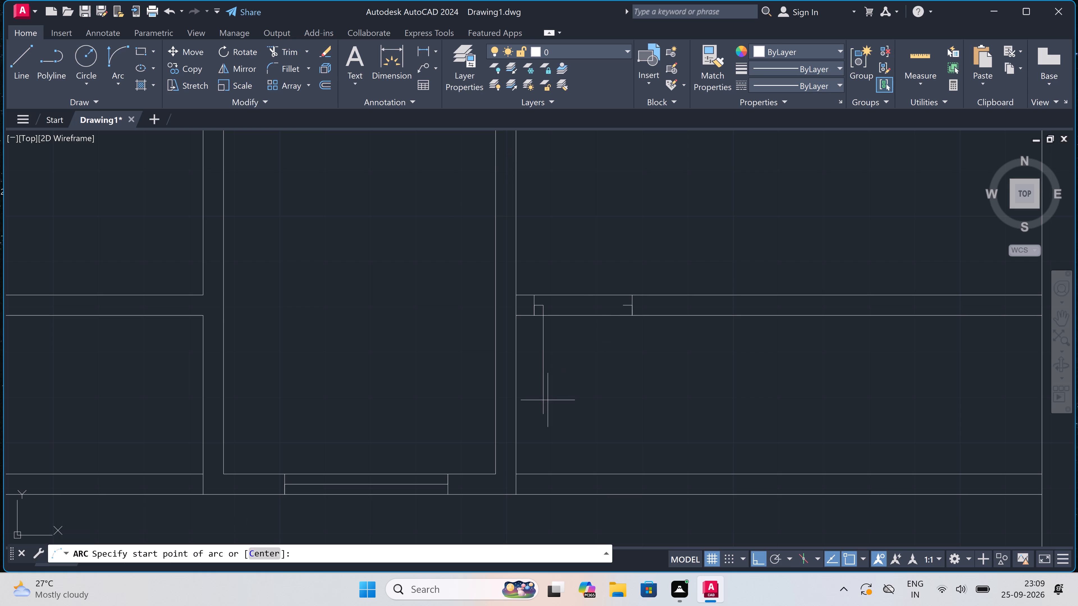
left_click_drag(539, 416, 542, 414)
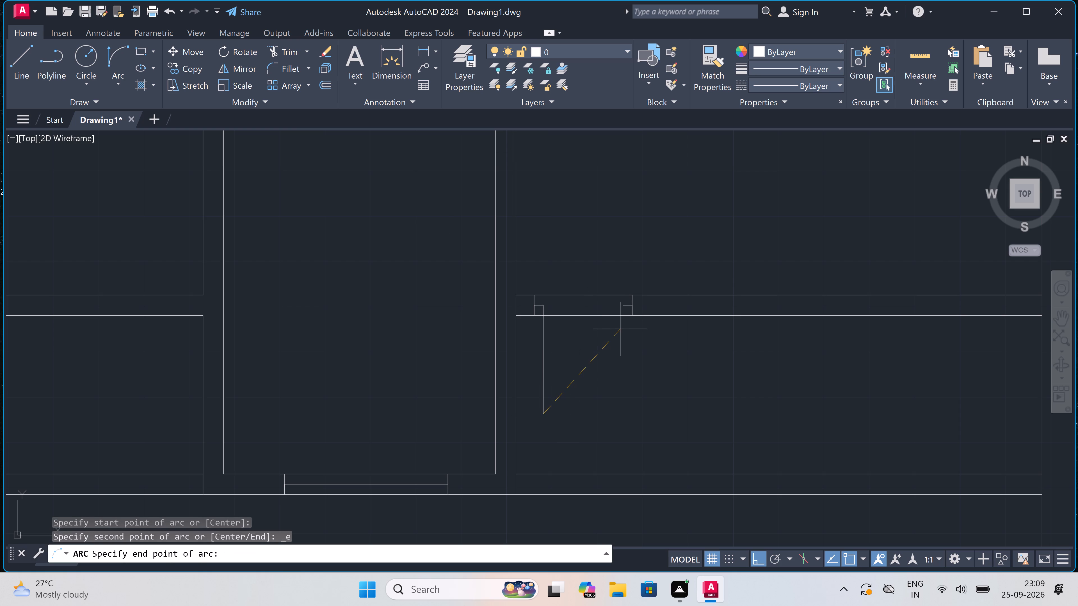
double_click(623, 308)
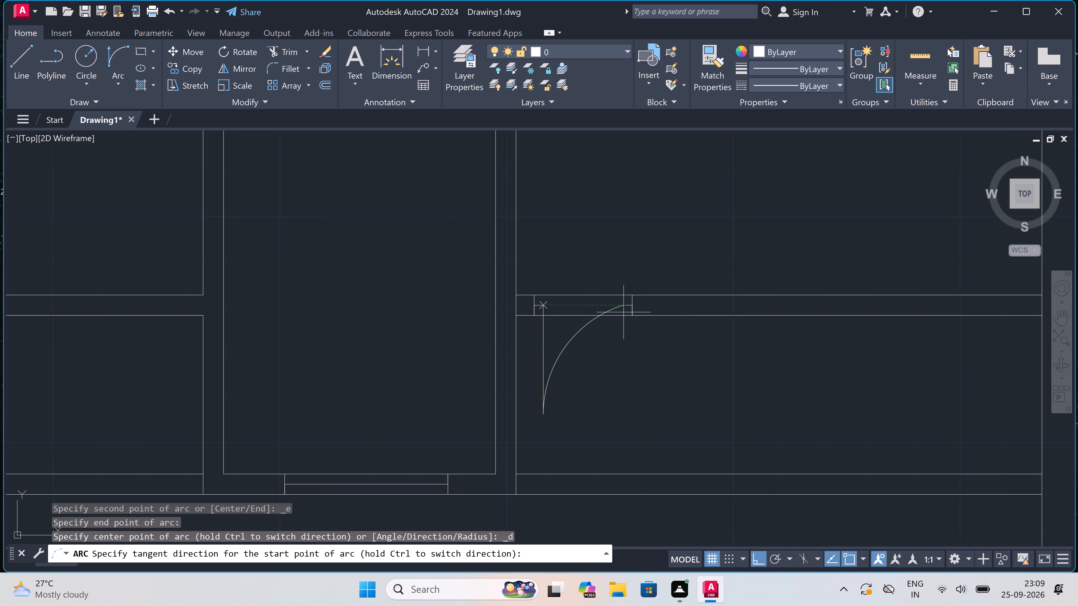
left_click(645, 357)
Trim the cross wall's two lines inside the new door opening.
type("TR")
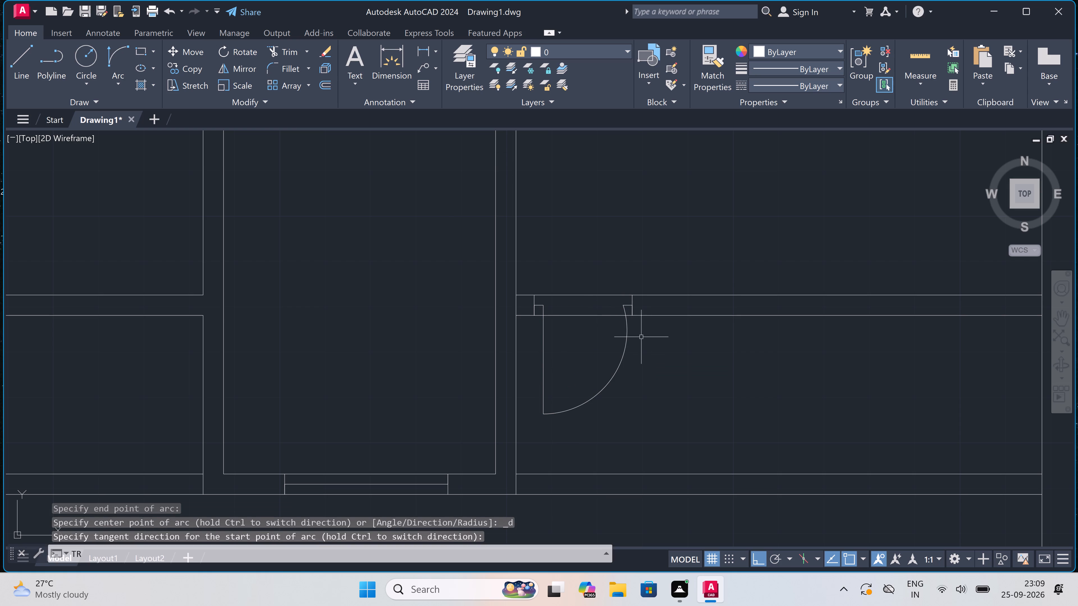
key("space")
left_click(595, 263)
left_click(593, 345)
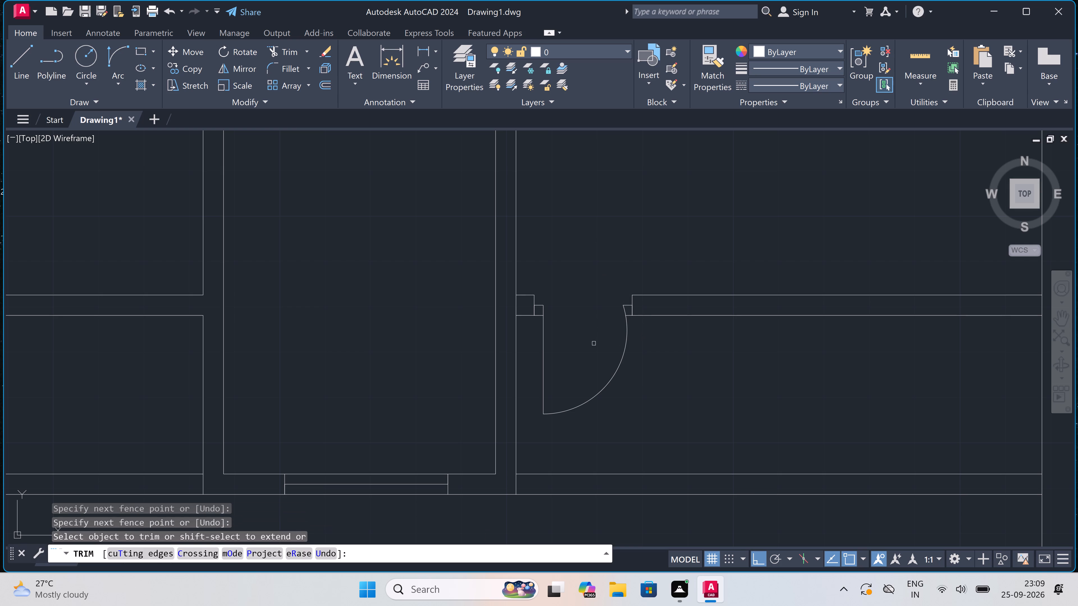
Trim the right partition's room-side line and the outer wall's inner line where the cross wall meets them.
scroll(482, 321, "up", 2)
left_click(544, 291)
left_click_drag(546, 291, 551, 290)
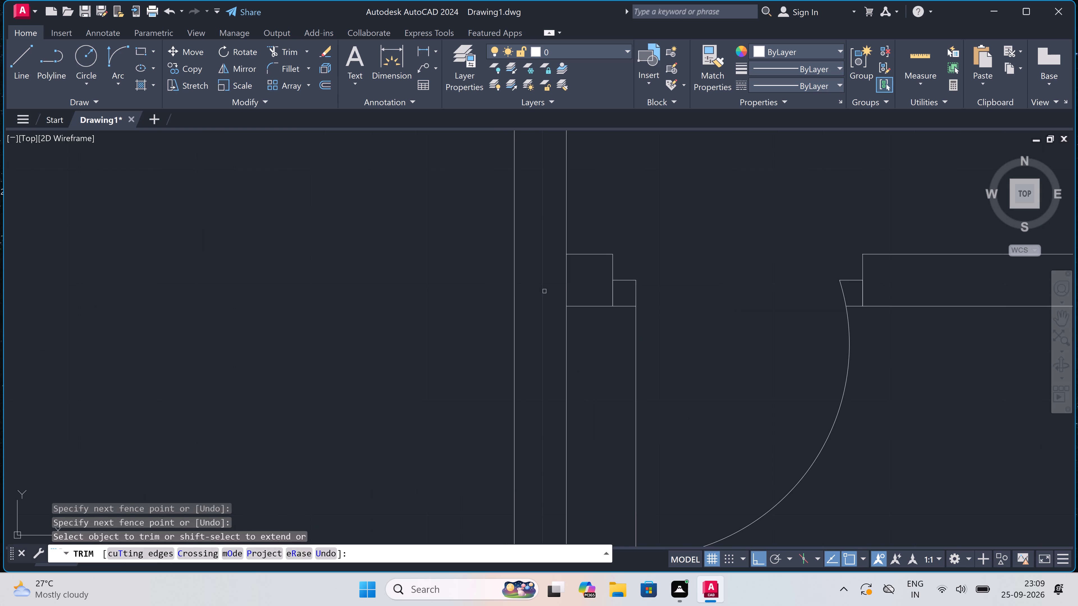
left_click(573, 287)
left_click(561, 284)
key("Escape")
scroll(561, 284, "down", 5)
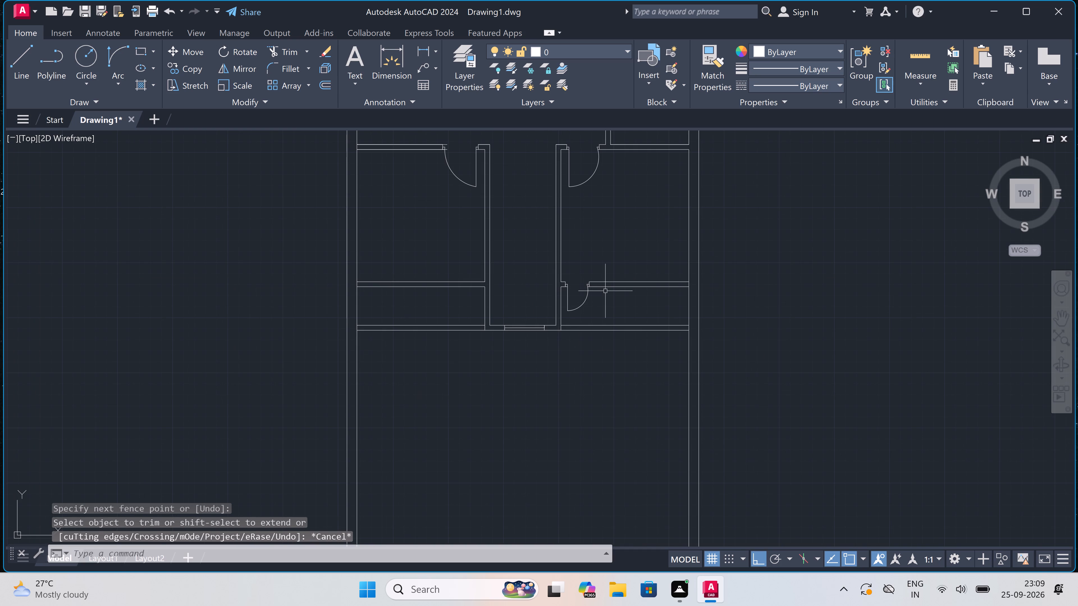
scroll(618, 290, "up", 1)
scroll(682, 277, "up", 2)
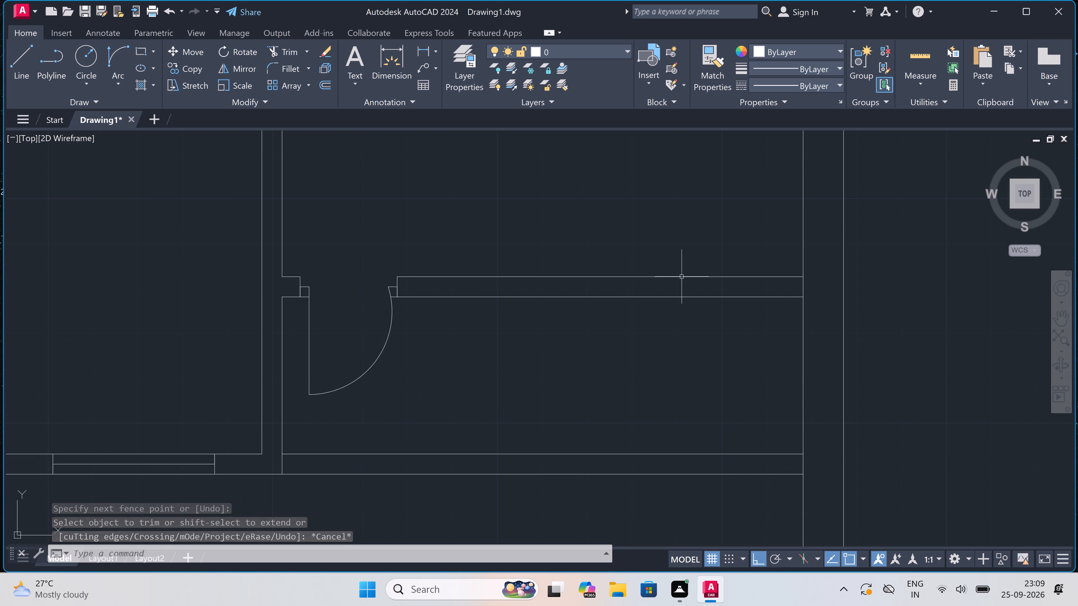
key("space")
left_click(807, 283)
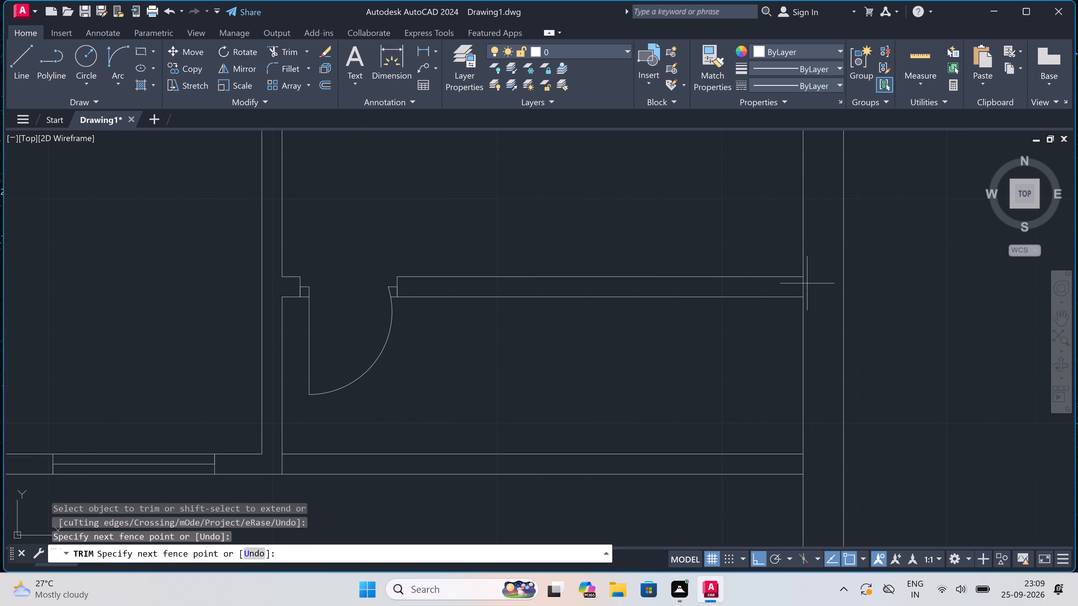
left_click(777, 286)
key("Escape")
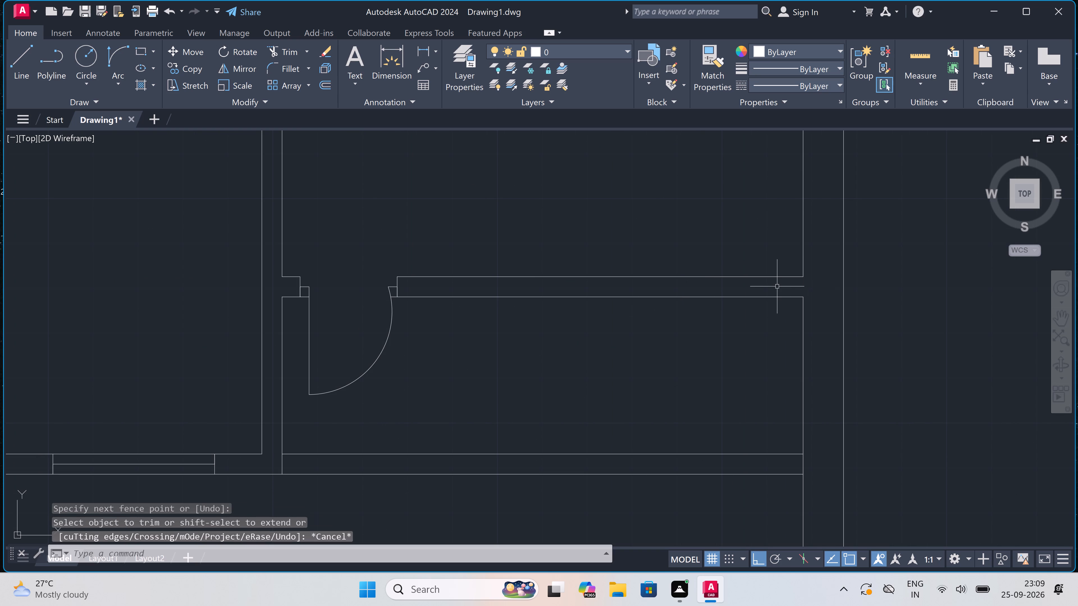
Mark a 4' opening in the cross wall right of the door, with a line across the wall at each end and a 4' mid-wall line.
type("L")
key("space")
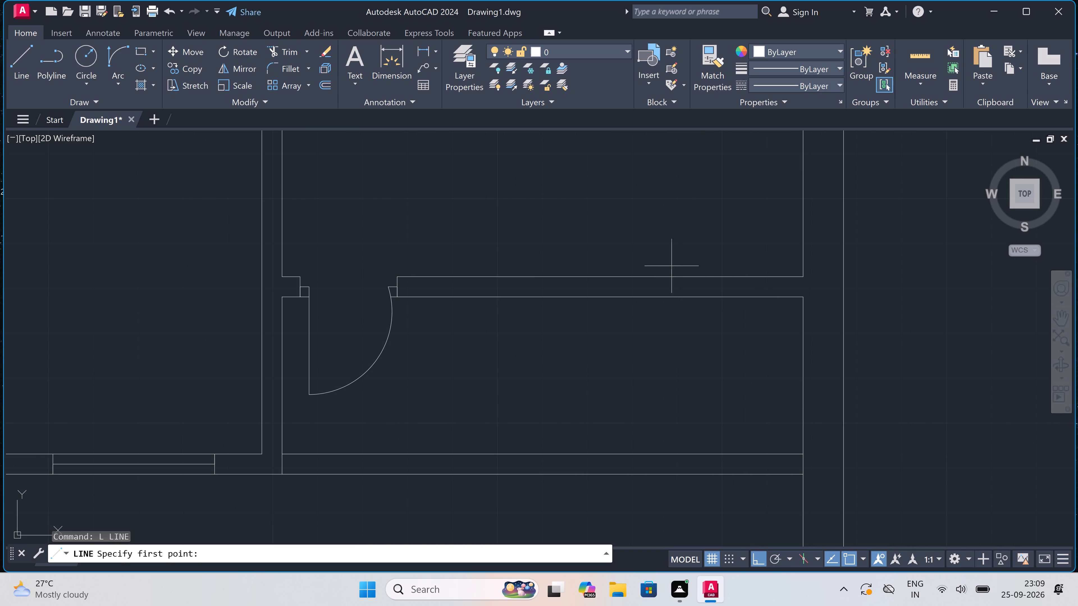
left_click(510, 276)
left_click(509, 295)
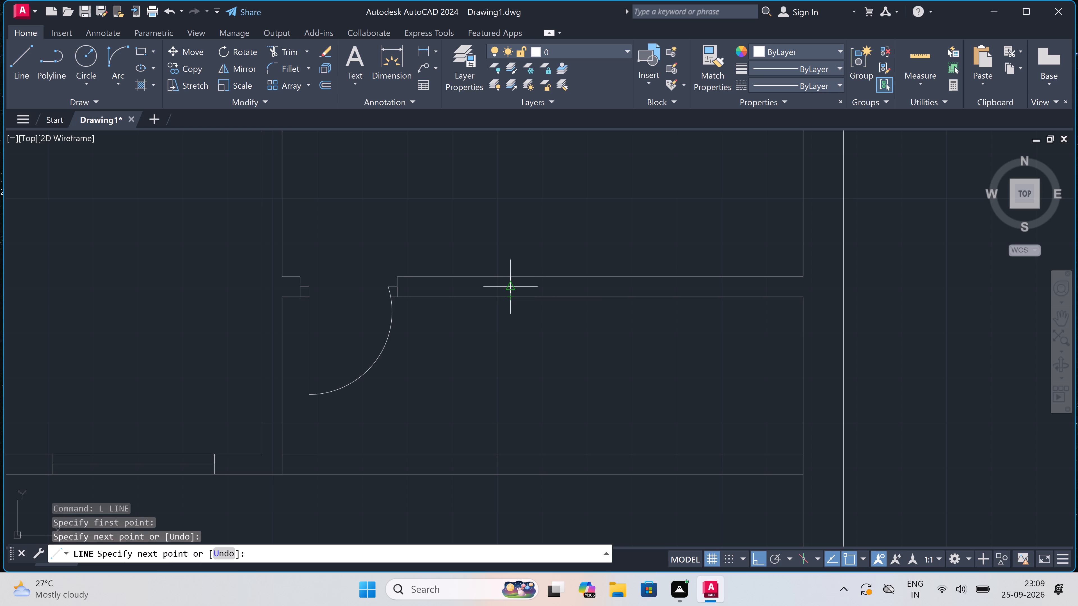
left_click_drag(510, 289, 513, 289)
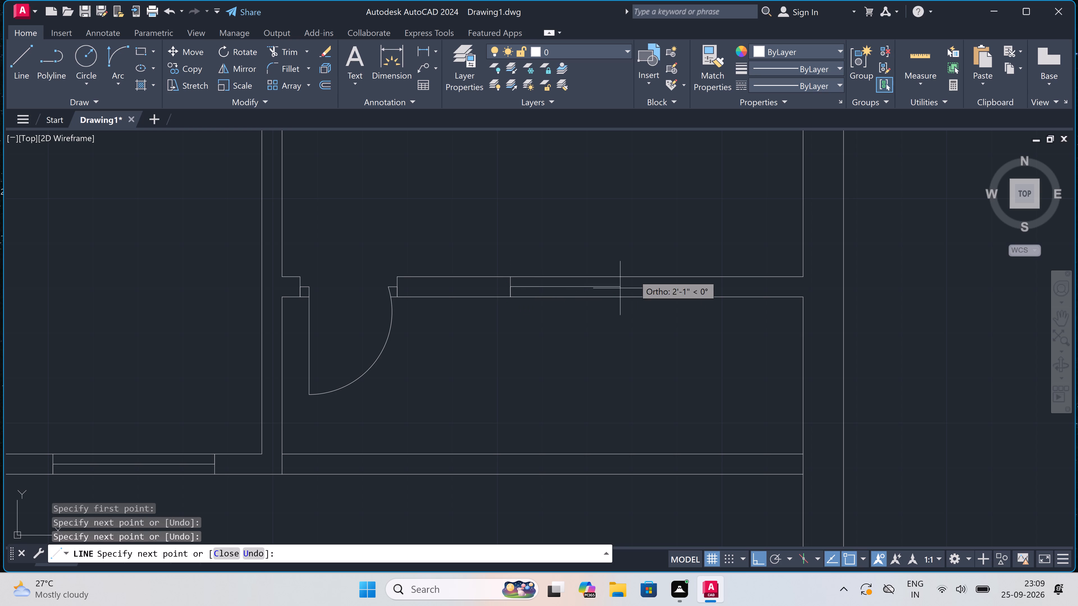
type("5'")
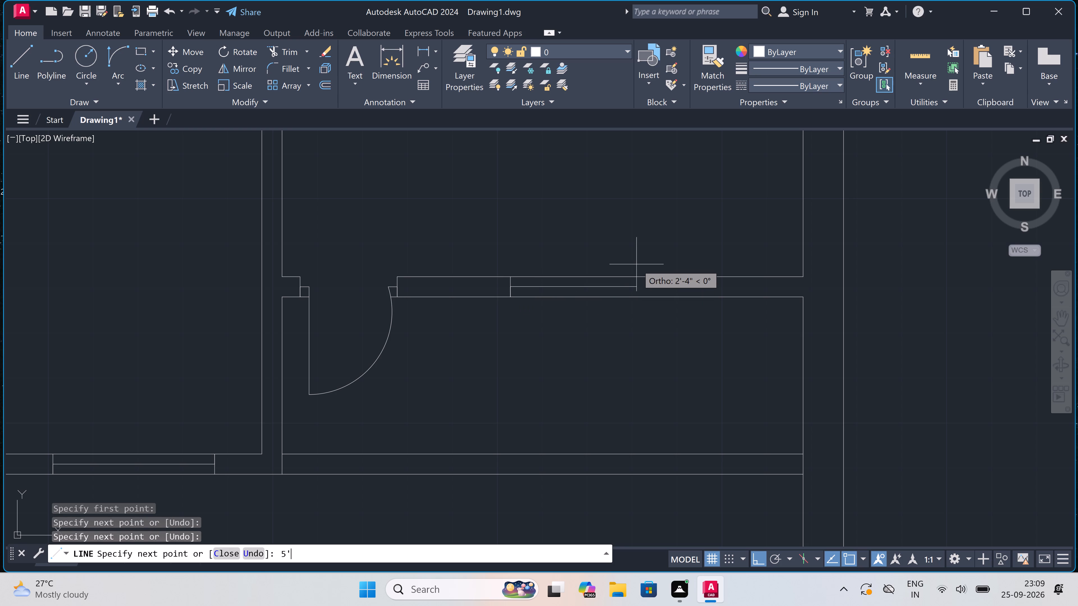
key("space")
key("ctrl+z")
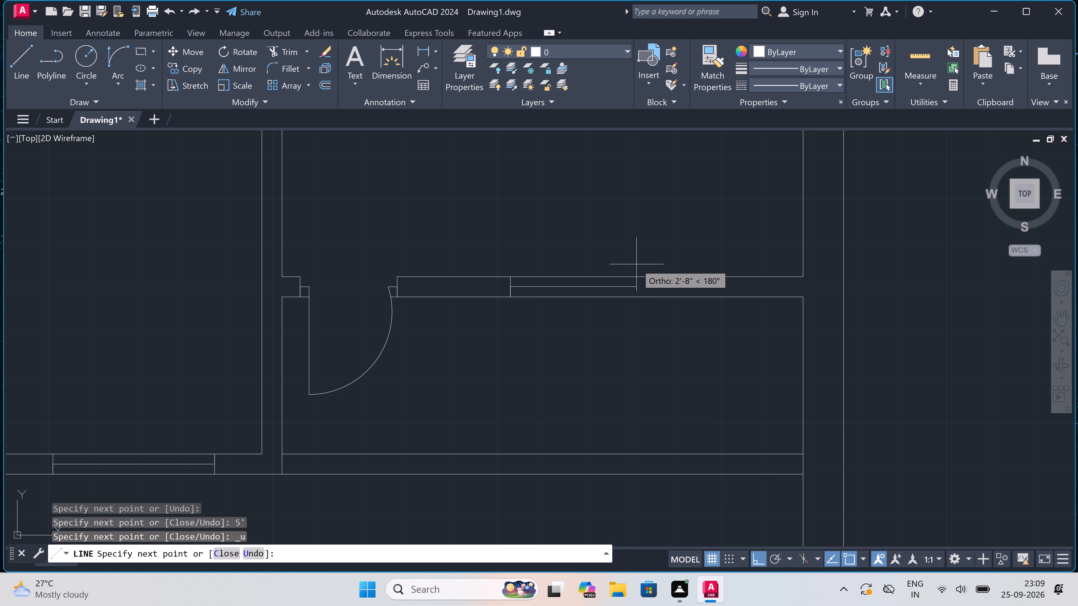
type("4'")
key("space")
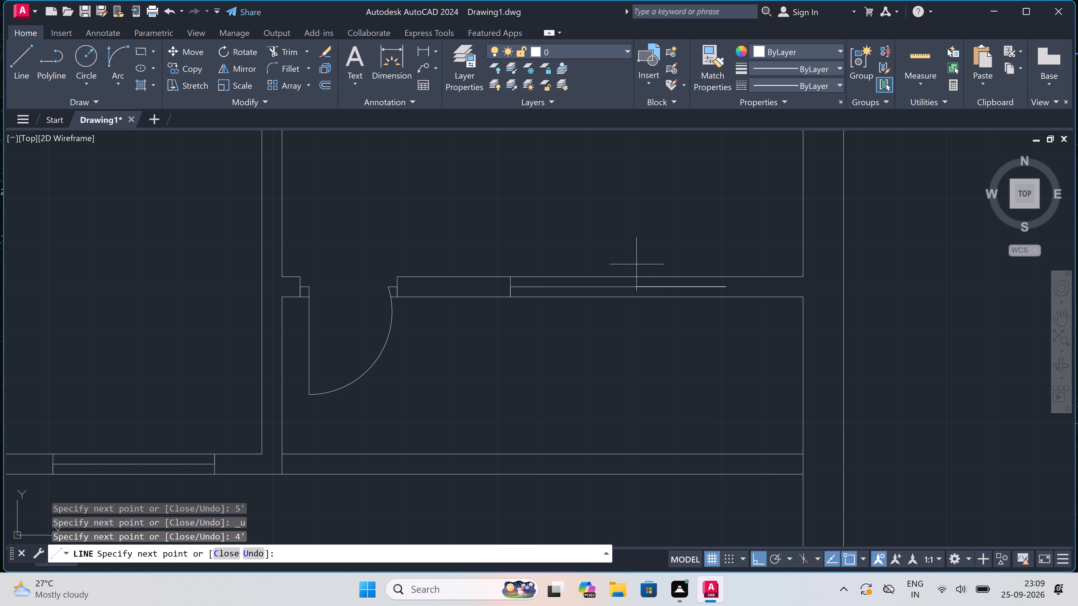
scroll(722, 276, "up", 2)
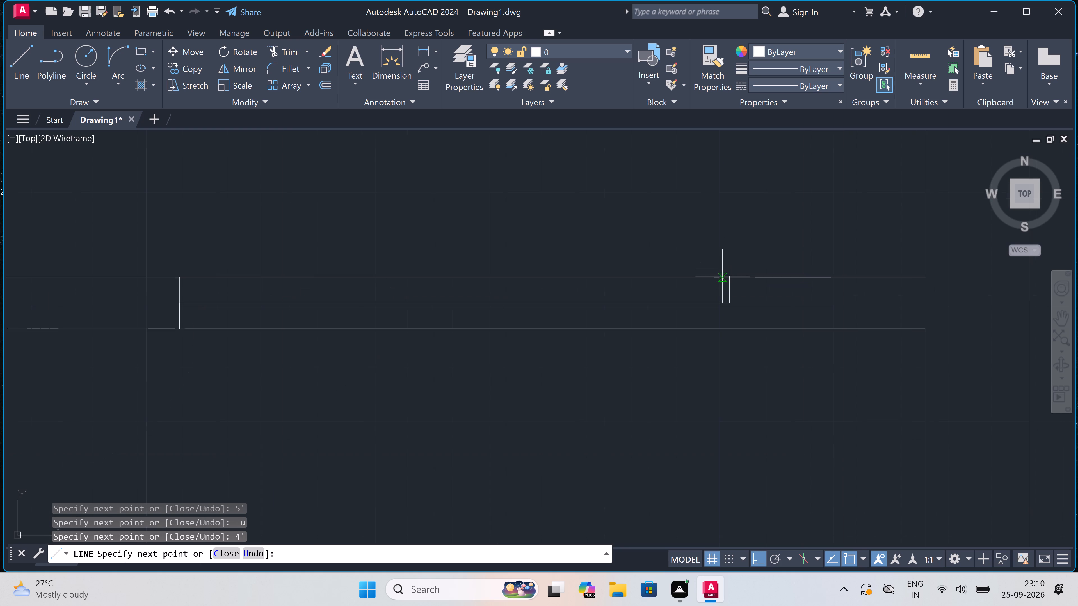
left_click(726, 275)
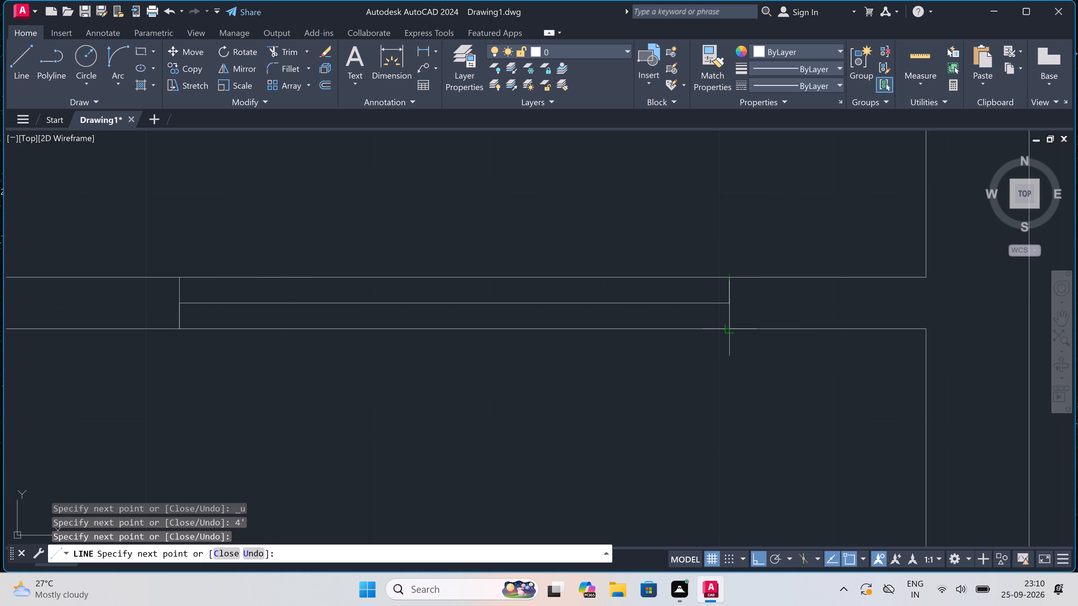
left_click(732, 325)
key("Escape")
Draw a jamb line across the left cross wall near the partition, with a 2" mid-wall stub and a 2' door leaf running down.
scroll(713, 265, "down", 7)
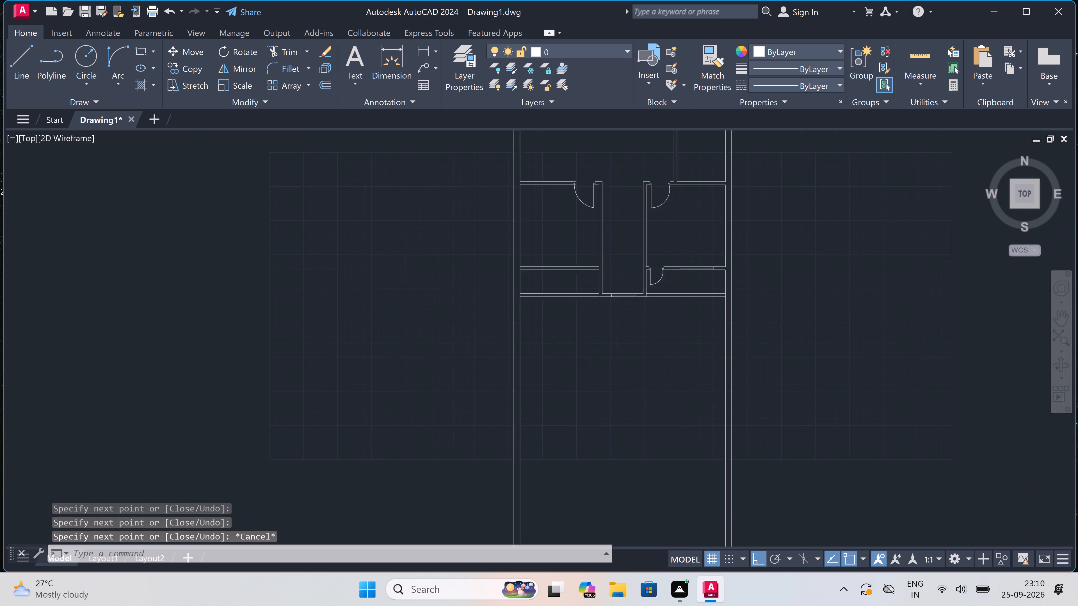
scroll(616, 262, "up", 3)
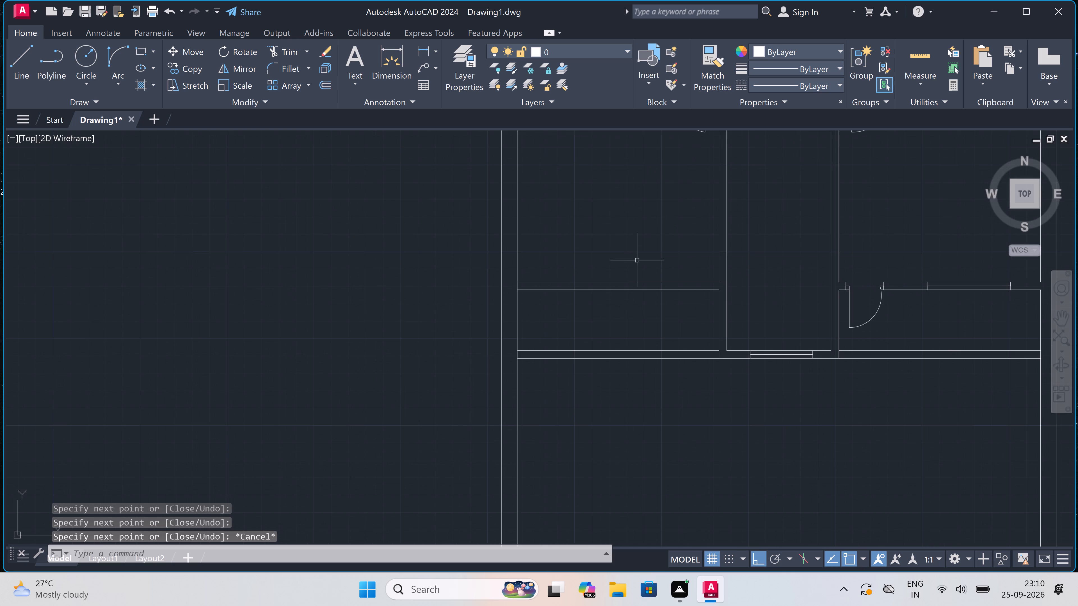
scroll(683, 287, "up", 1)
scroll(724, 284, "up", 3)
key("space")
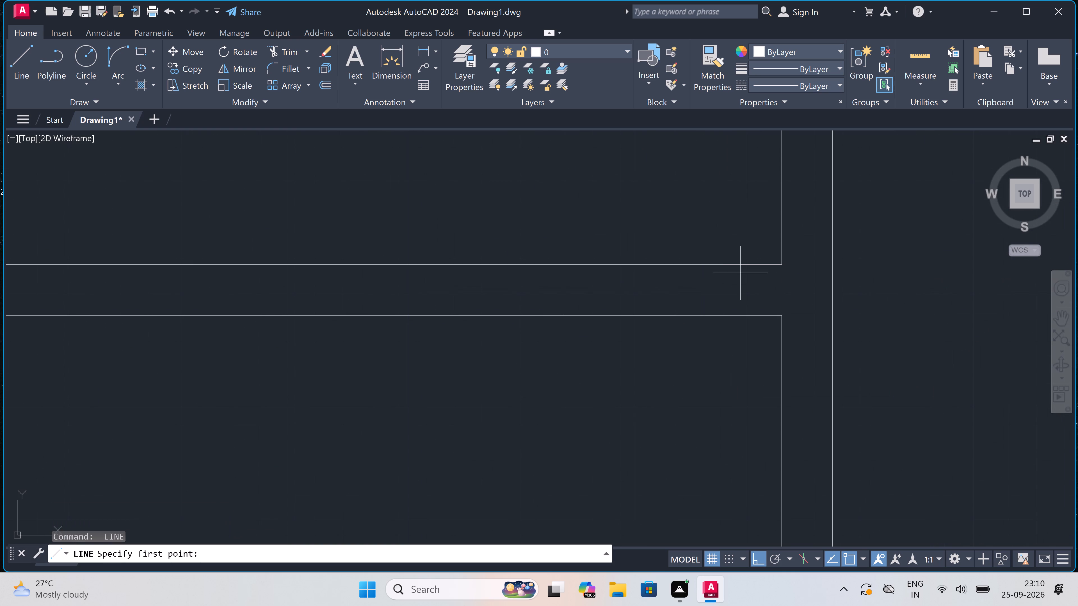
left_click(730, 265)
left_click(730, 270)
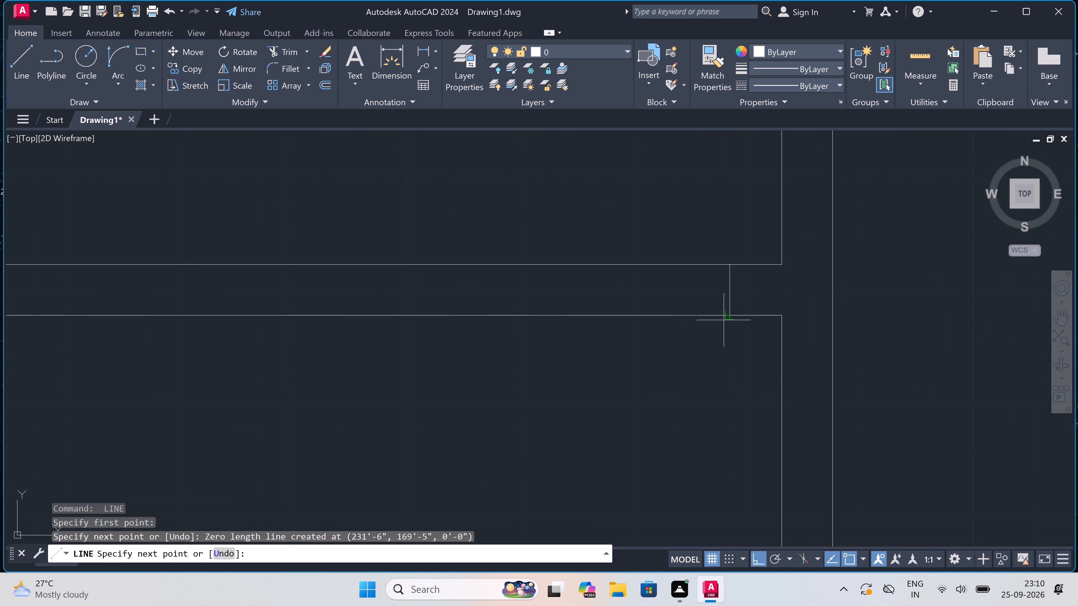
left_click(729, 315)
left_click(733, 290)
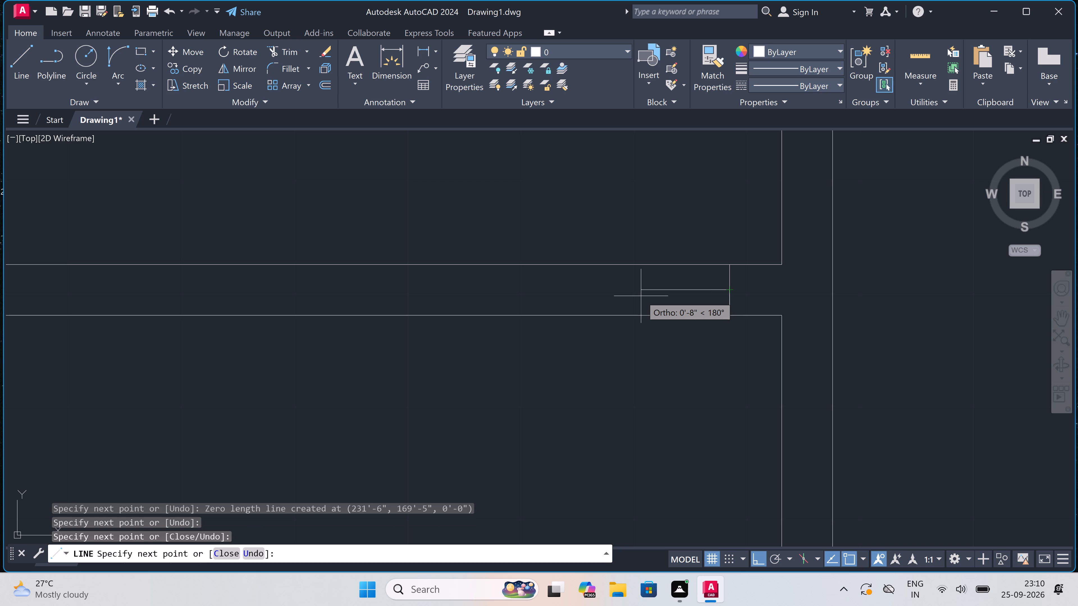
type("2\"")
key("space")
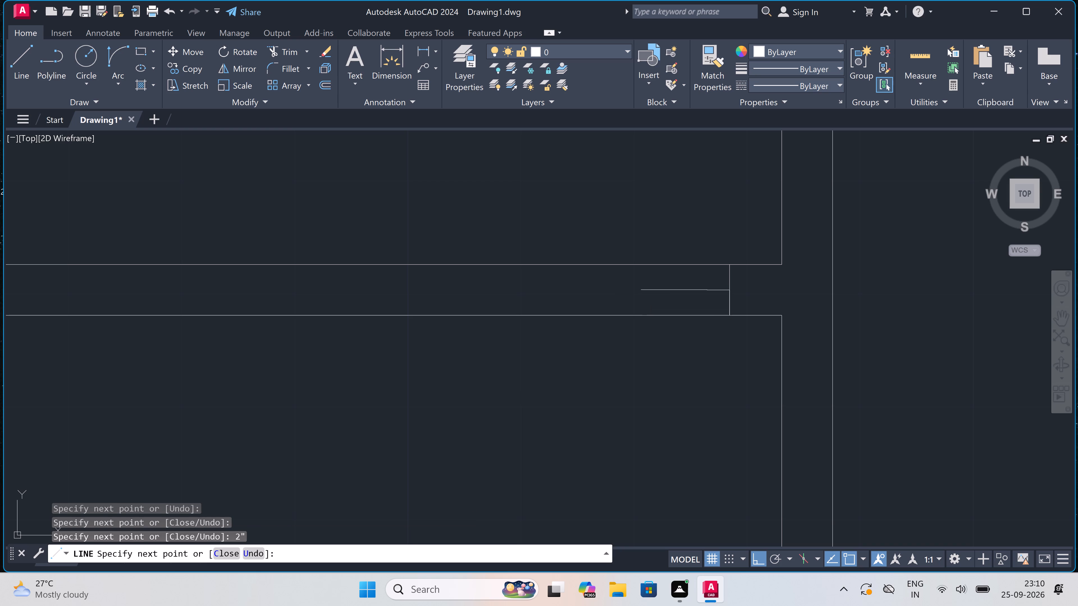
type("2'")
key("space")
key("Escape")
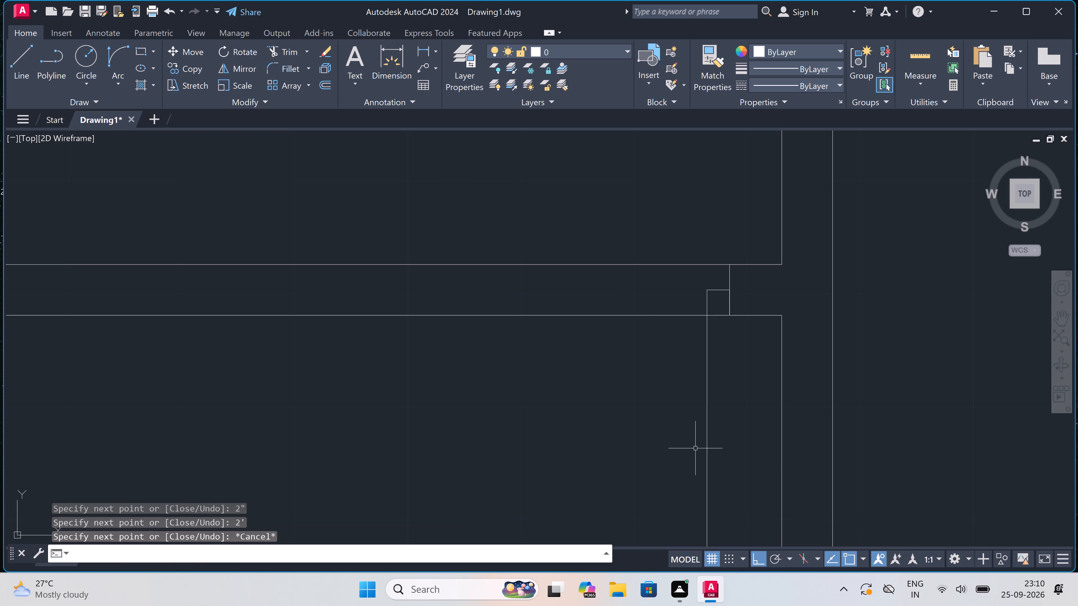
Draw the opposite jamb line across the left cross wall, with a 2" mid-wall stub facing the door leaf.
scroll(695, 447, "down", 4)
scroll(688, 474, "up", 3)
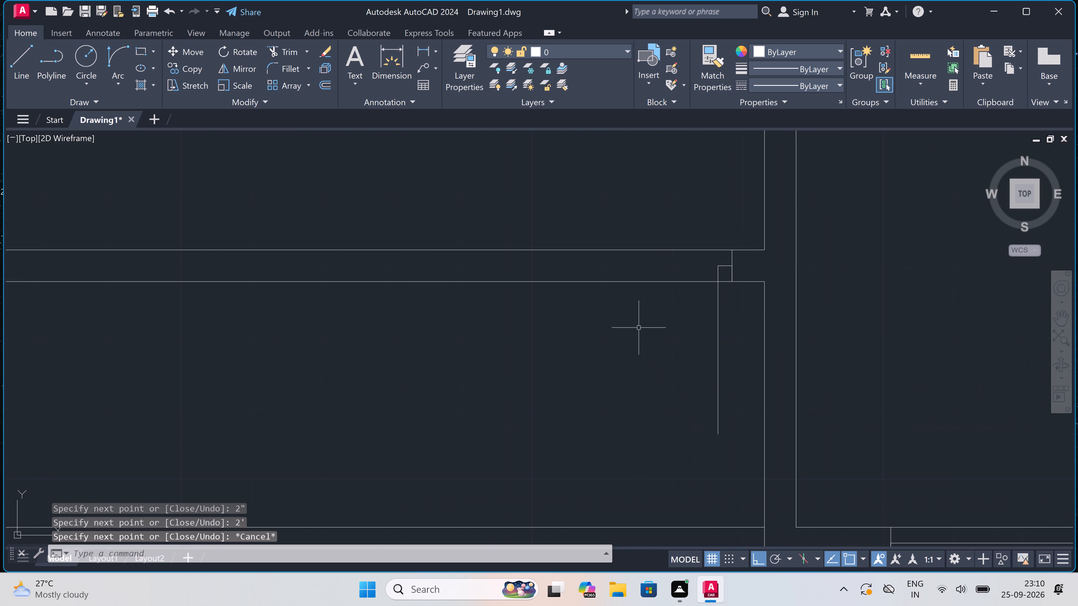
key("space")
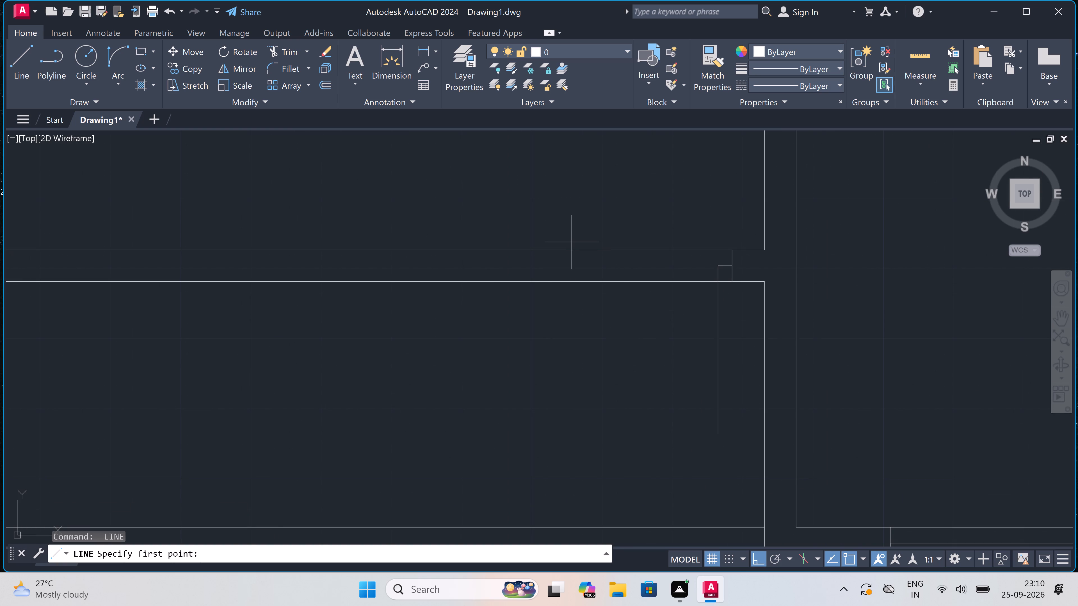
left_click(570, 247)
left_click(565, 283)
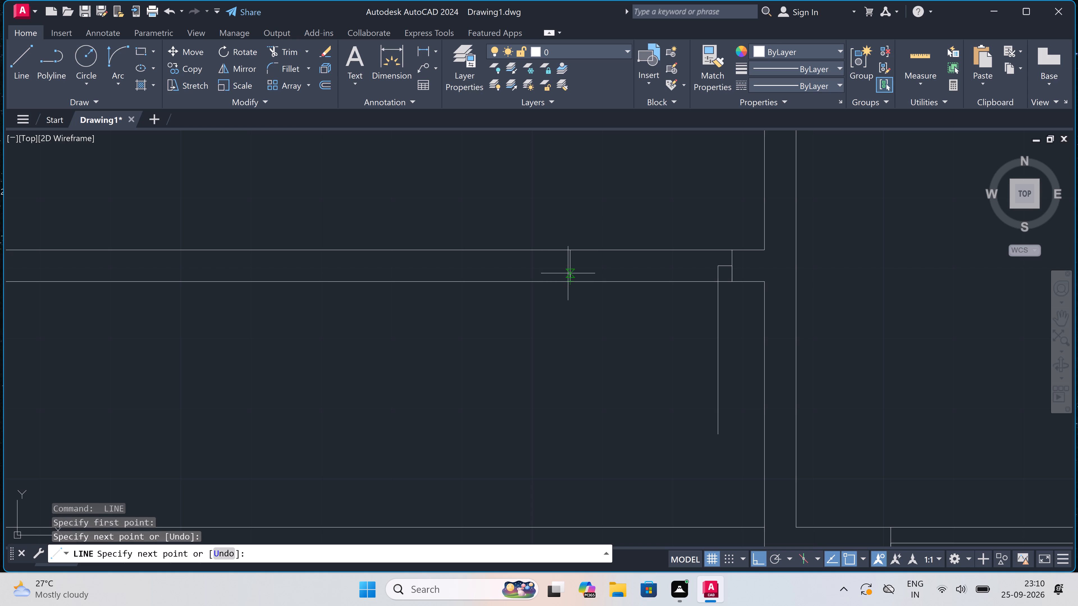
left_click(568, 272)
type("2\"")
key("space")
key("Escape")
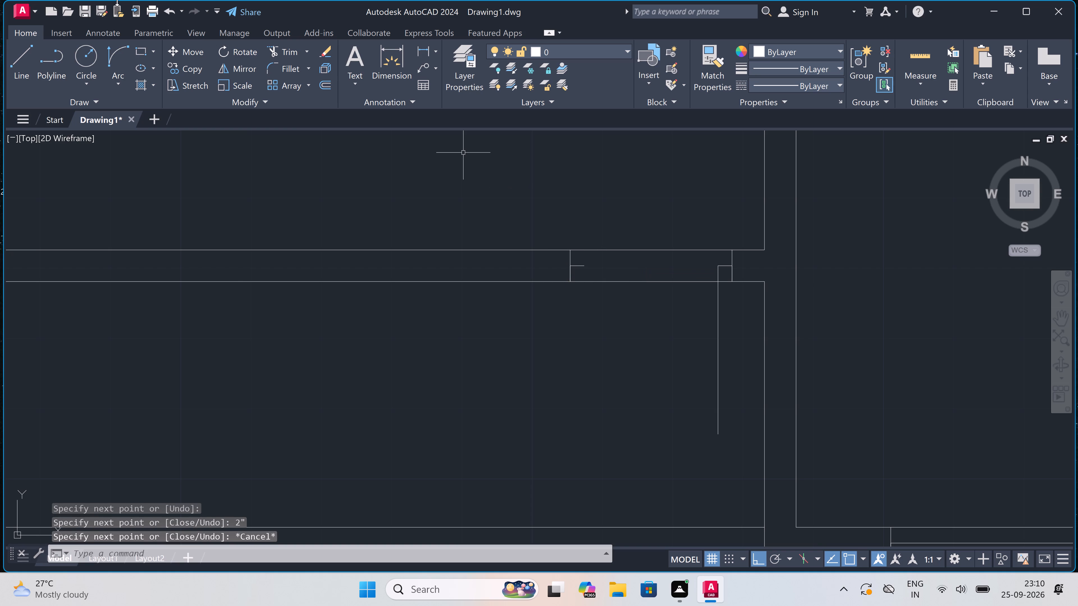
Draw the door swing arc from the opposite jamb's stub to the free end of the leaf, bulging outward.
left_click(115, 52)
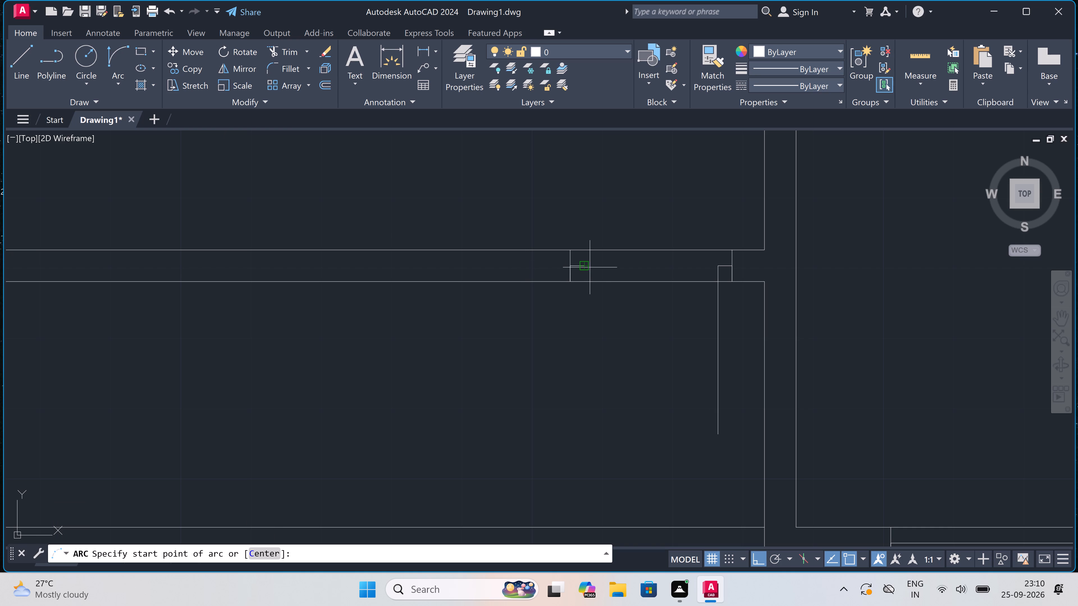
left_click_drag(588, 265, 588, 272)
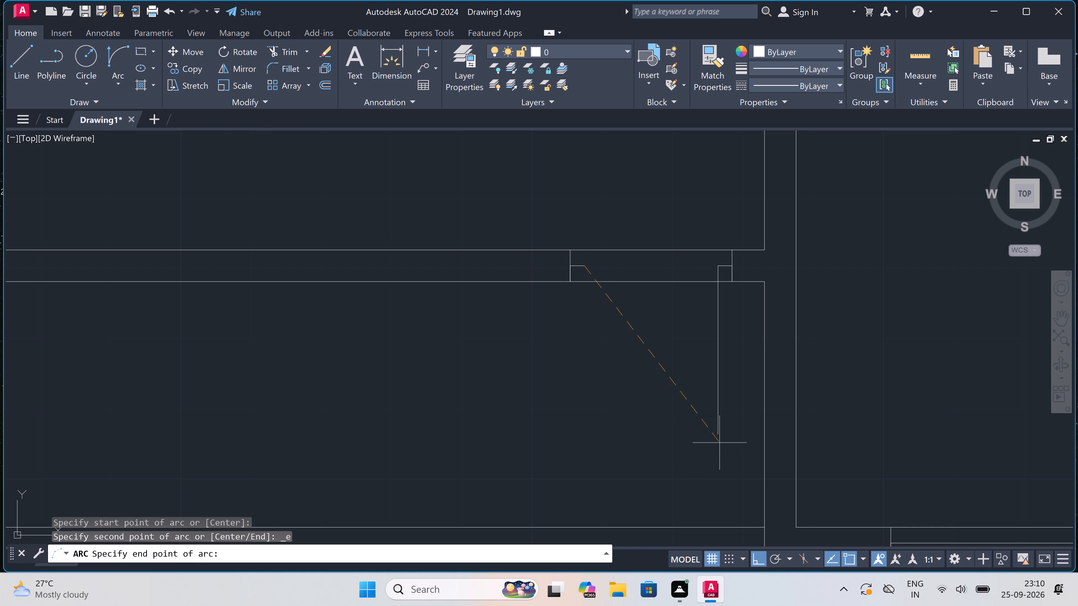
left_click_drag(721, 439, 716, 440)
left_click(683, 447)
Trim the left cross wall's two lines inside the new door opening.
type("TR")
key("space")
left_click_drag(671, 201, 672, 202)
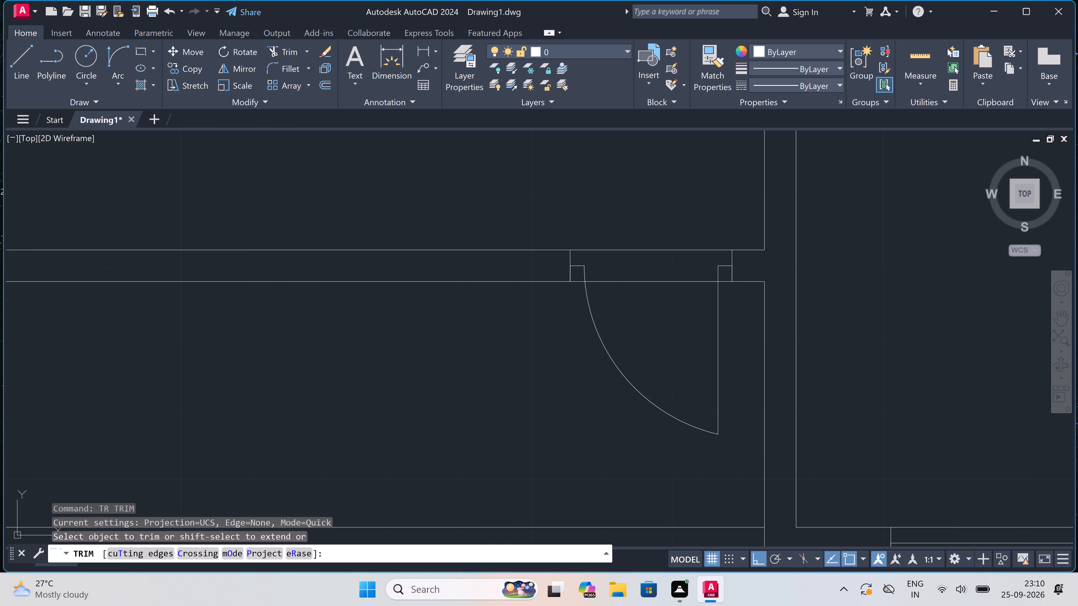
left_click_drag(672, 202, 674, 216)
left_click(675, 291)
key("Escape")
Trim the left outer wall's inner line where the cross wall meets it.
scroll(675, 292, "down", 2)
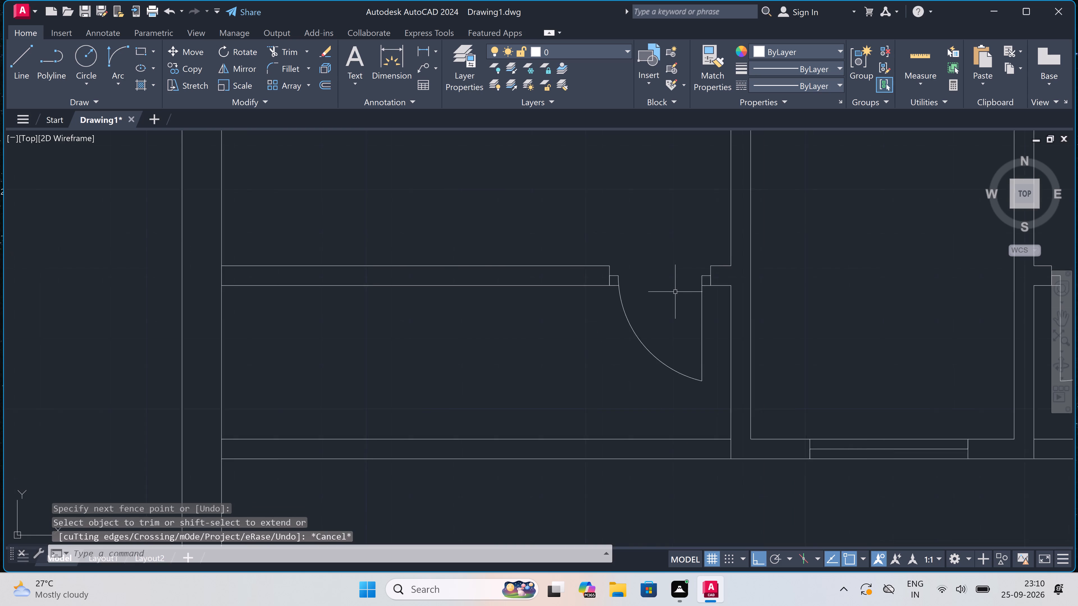
scroll(675, 292, "down", 1)
scroll(394, 287, "up", 3)
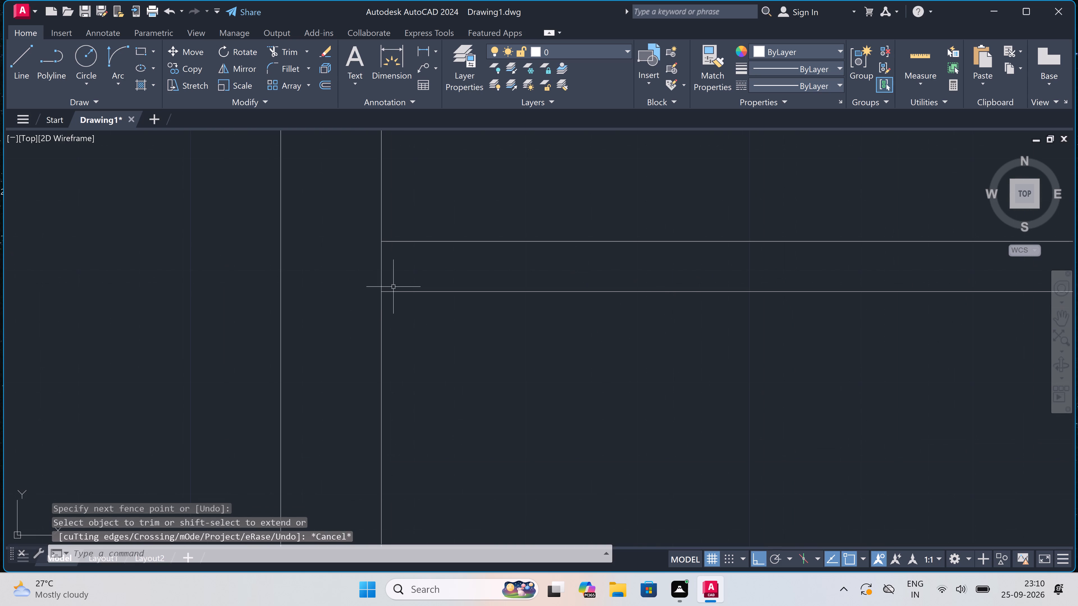
key("space")
left_click(368, 273)
left_click(460, 272)
scroll(460, 272, "down", 5)
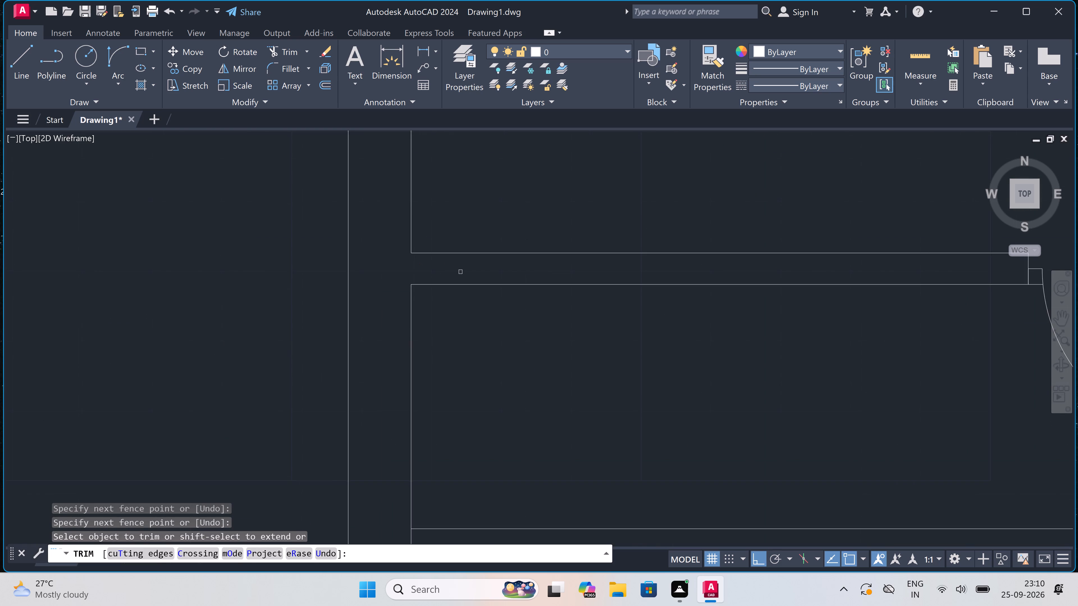
scroll(474, 309, "down", 3)
scroll(474, 271, "up", 4)
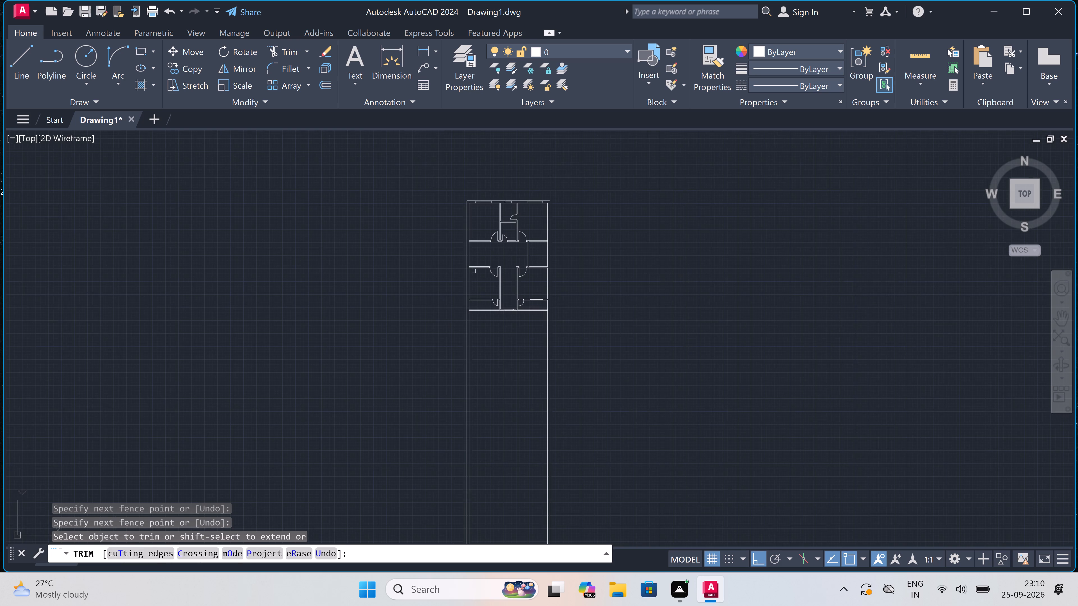
key("Escape")
Mark a 4' opening in the cross wall left of the door, with a line across the wall at each end and a 4' mid-wall line.
scroll(490, 371, "down", 1)
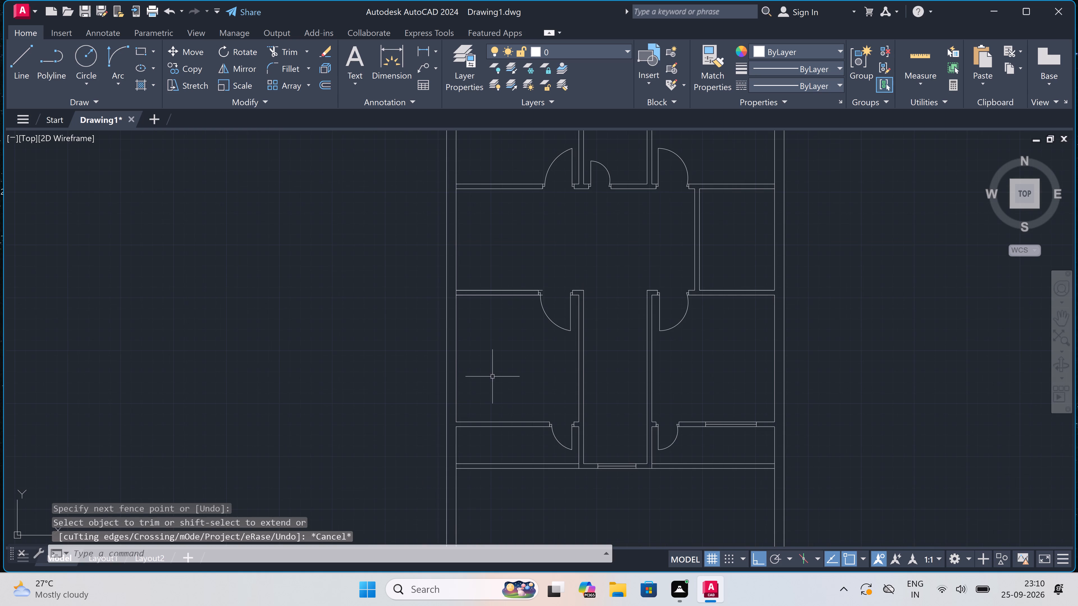
scroll(489, 419, "up", 3)
scroll(490, 419, "down", 2)
scroll(487, 435, "up", 3)
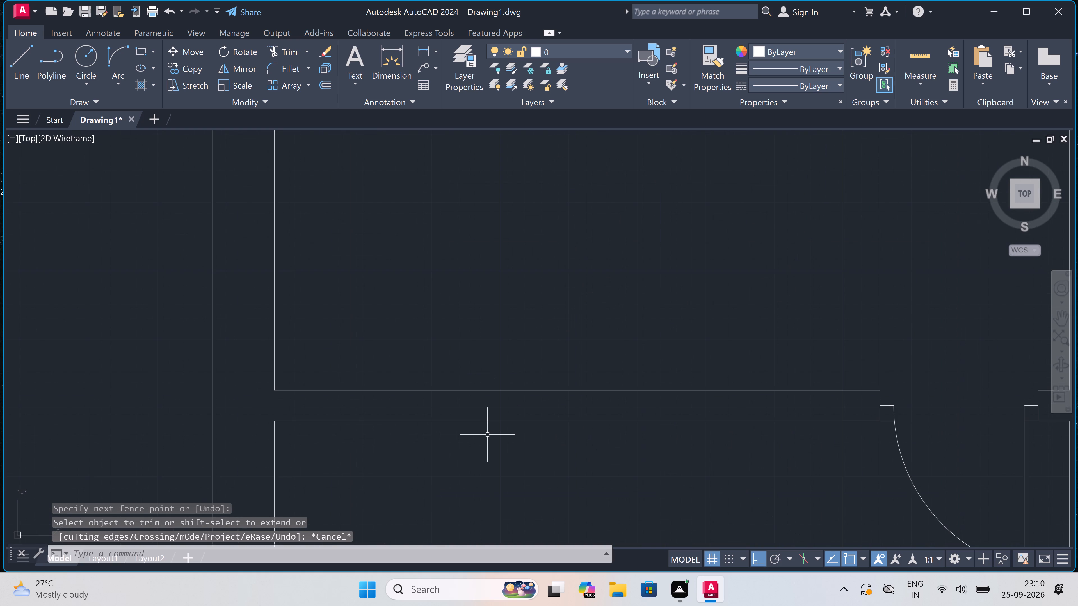
key("l")
key("space")
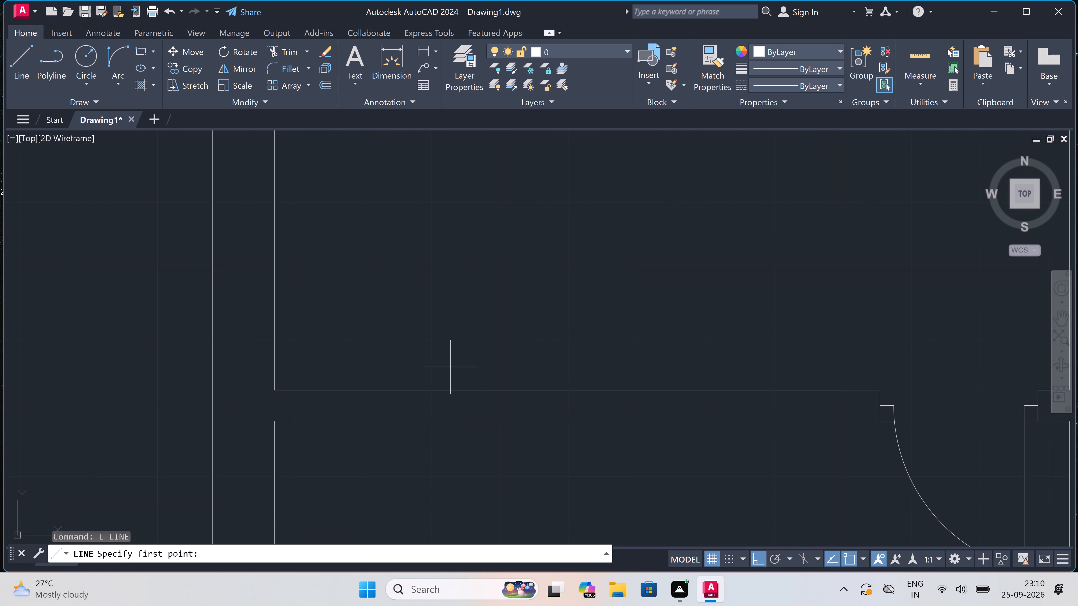
left_click(364, 389)
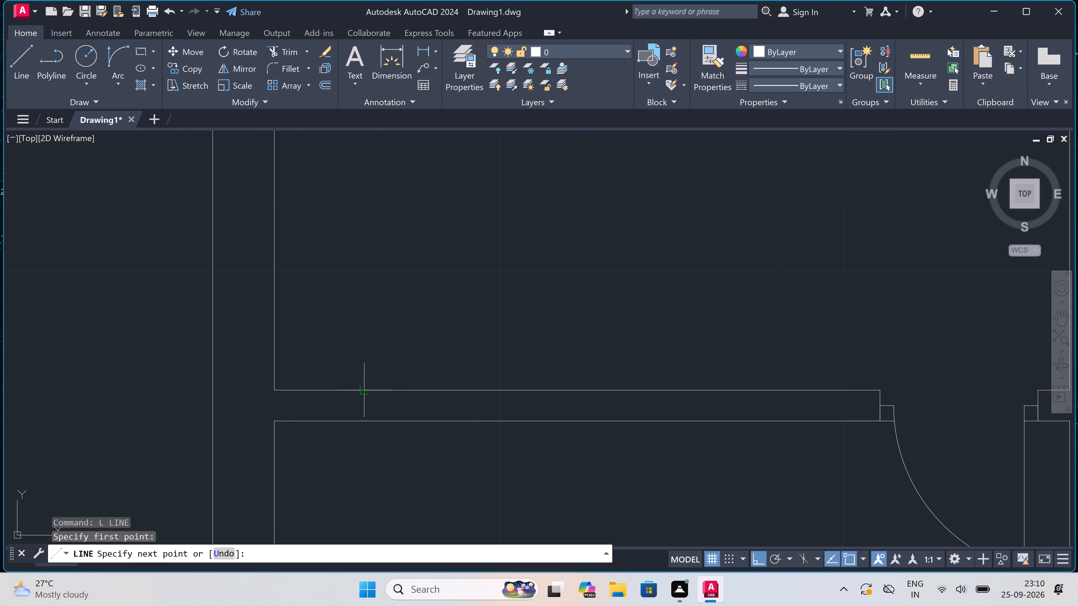
left_click(365, 420)
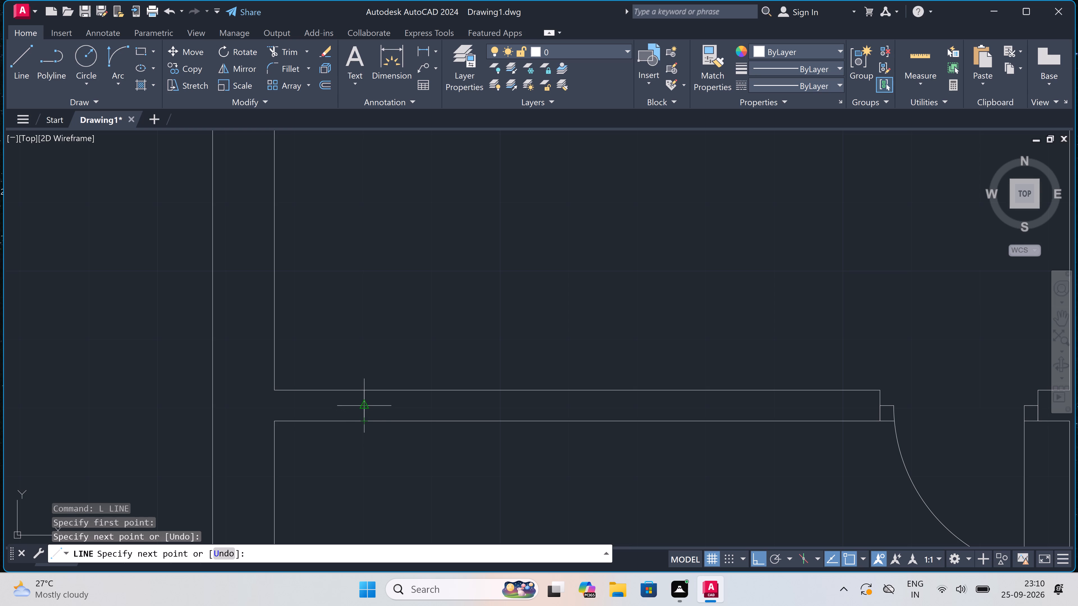
double_click(363, 407)
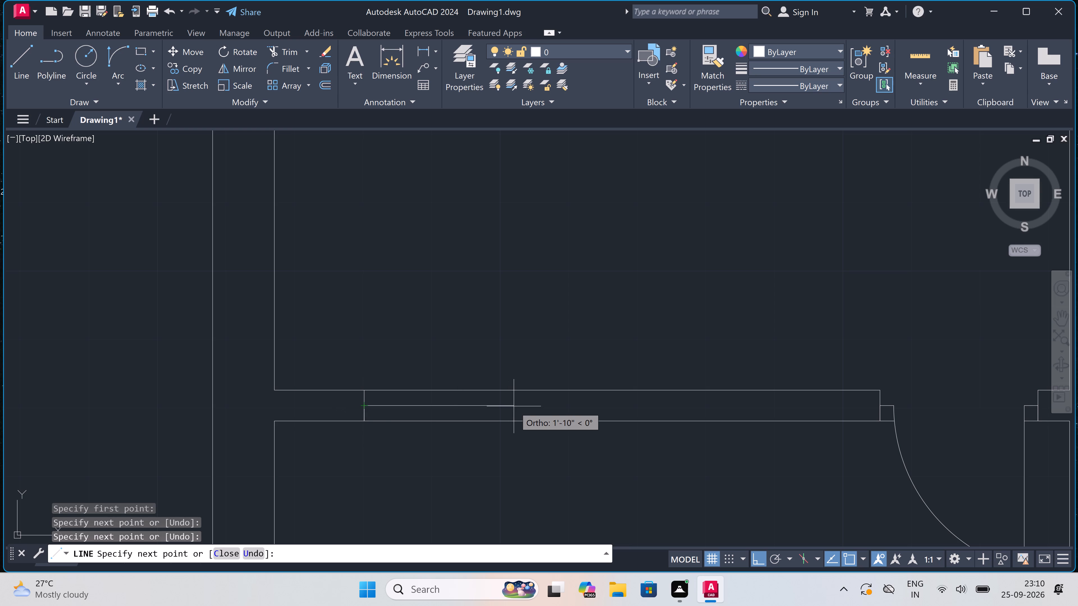
type("5'V")
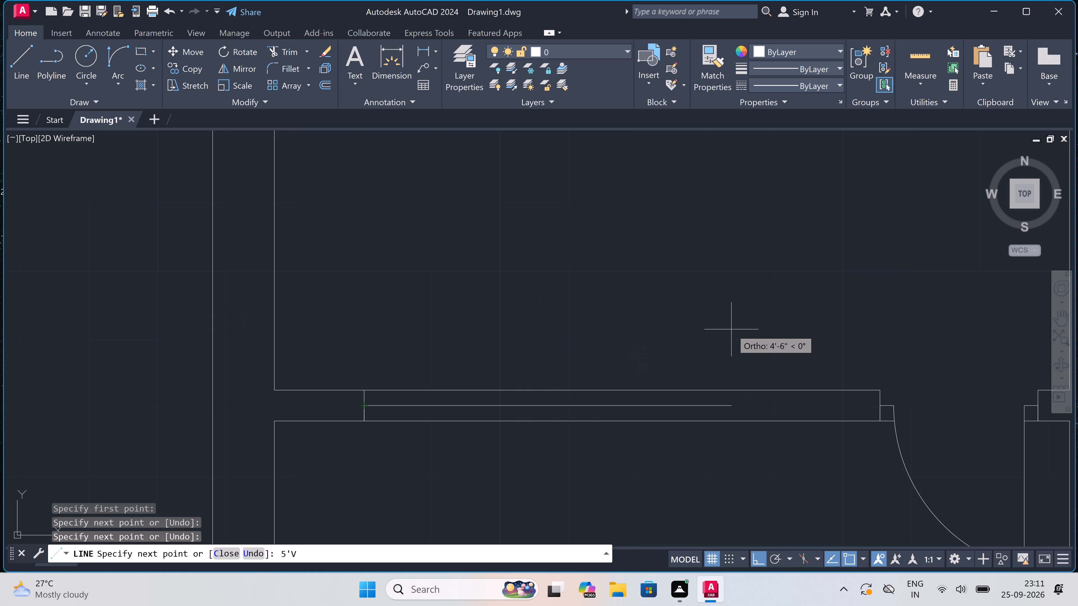
type("4'")
key("space")
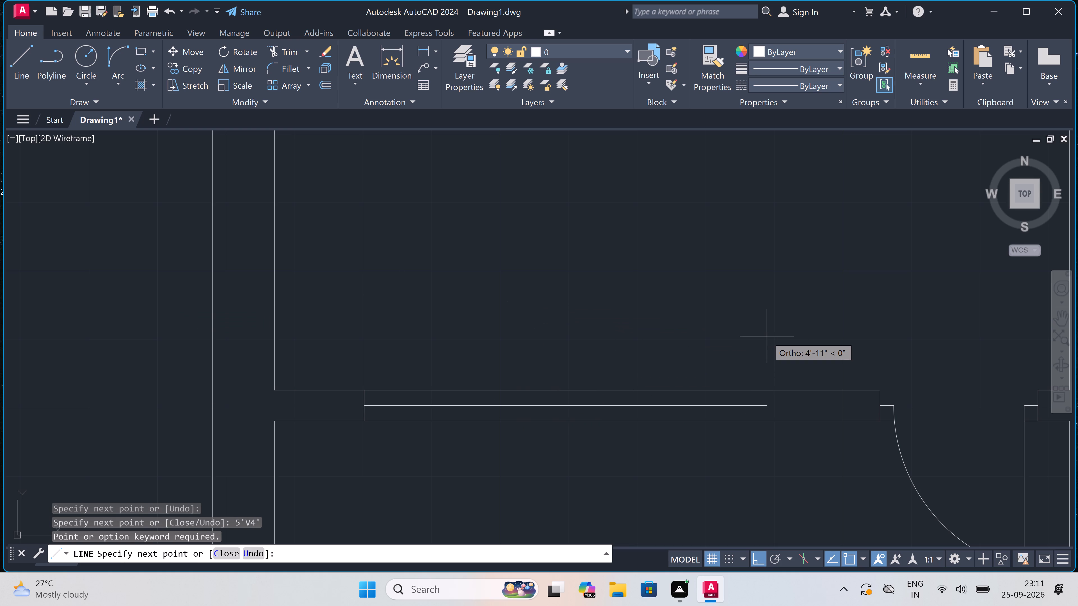
type("4'")
key("space")
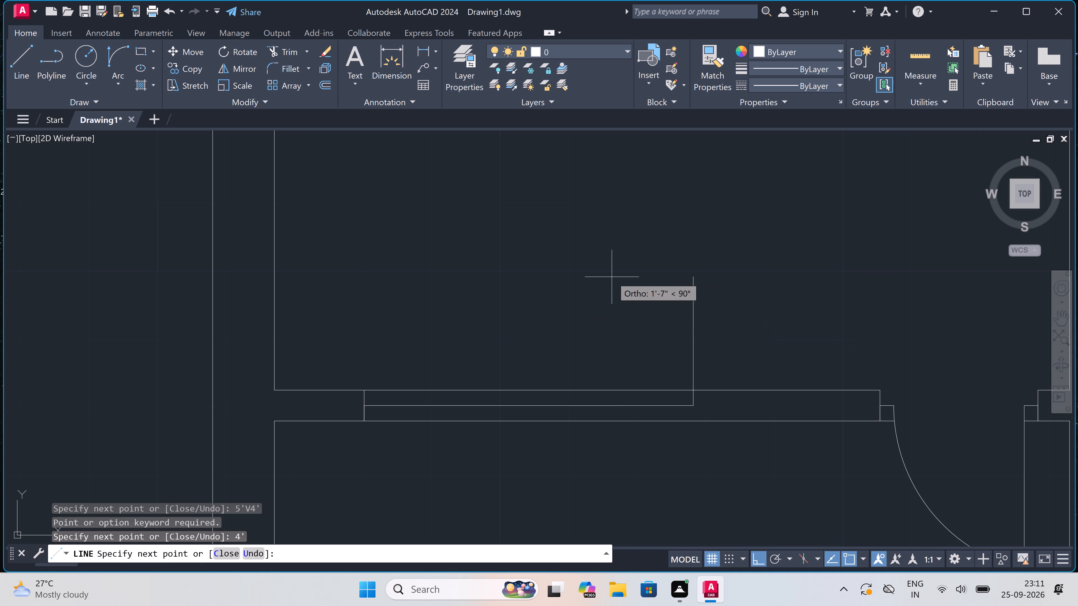
left_click(694, 391)
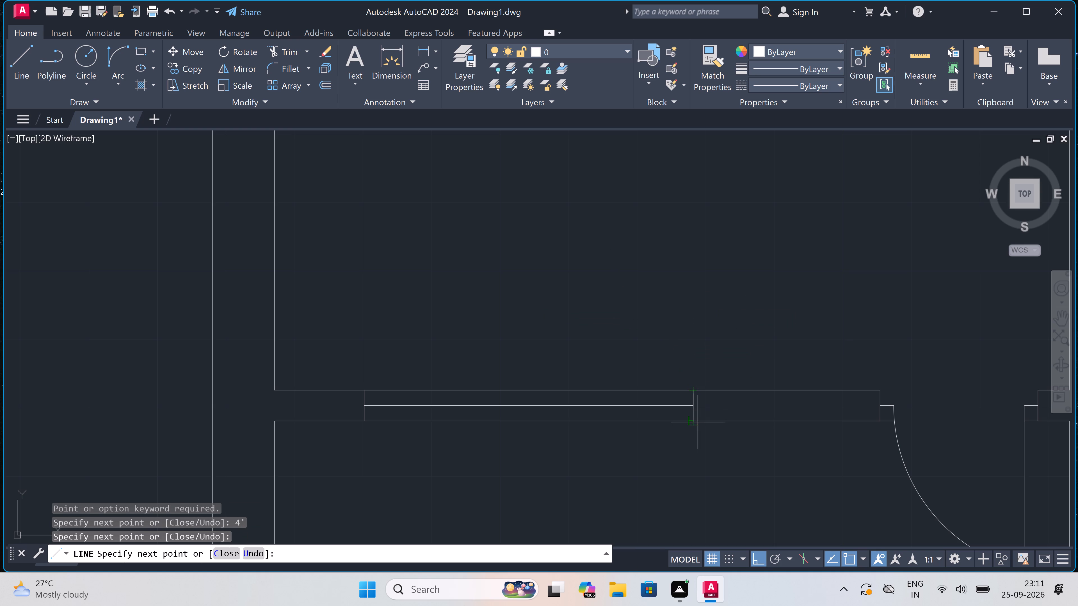
left_click(697, 422)
key("Escape")
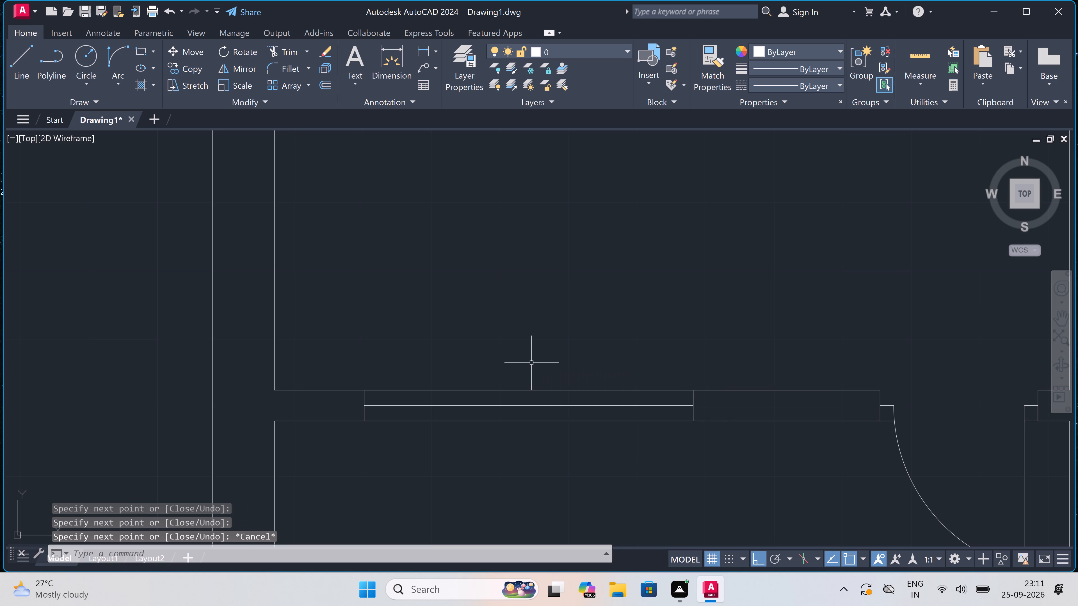
Trim the two wall line ends projecting past the left jamb into the door opening of the lower-left room's upper cross wall.
scroll(531, 363, "down", 4)
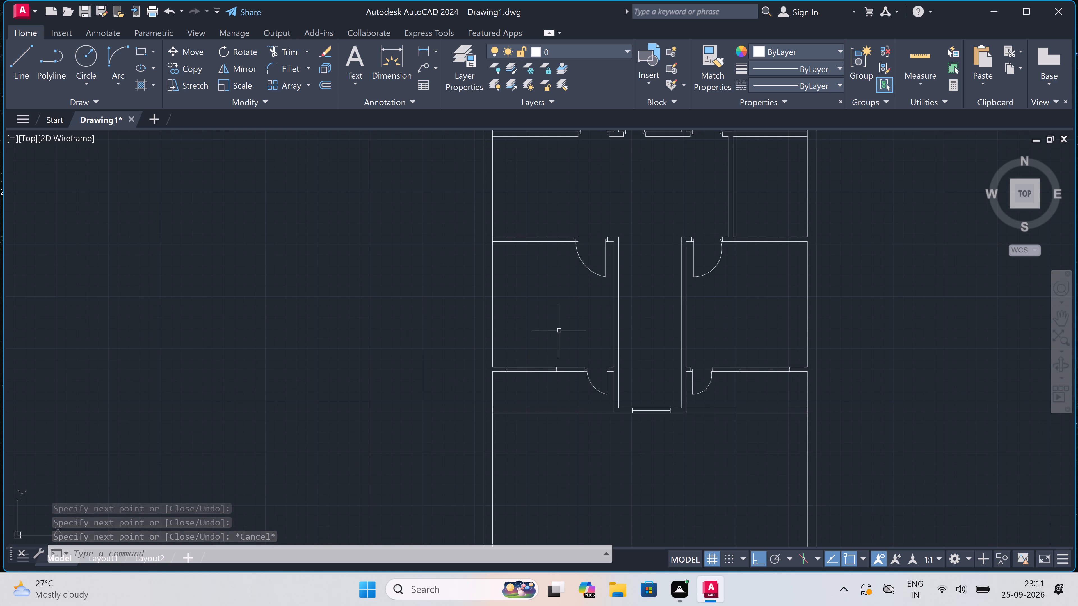
scroll(570, 244, "up", 2)
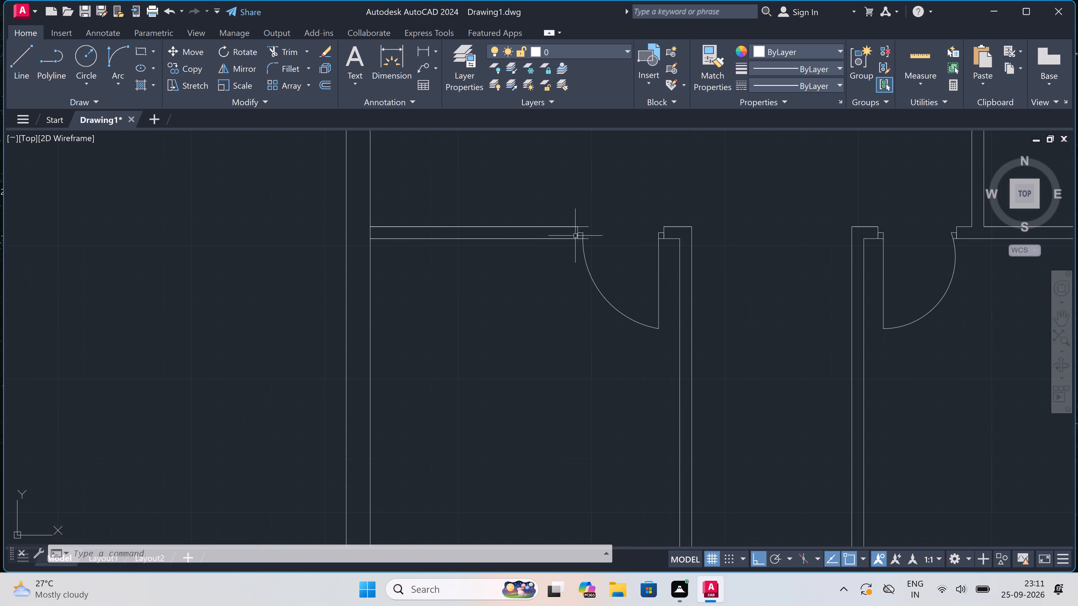
scroll(587, 218, "up", 3)
type("TR")
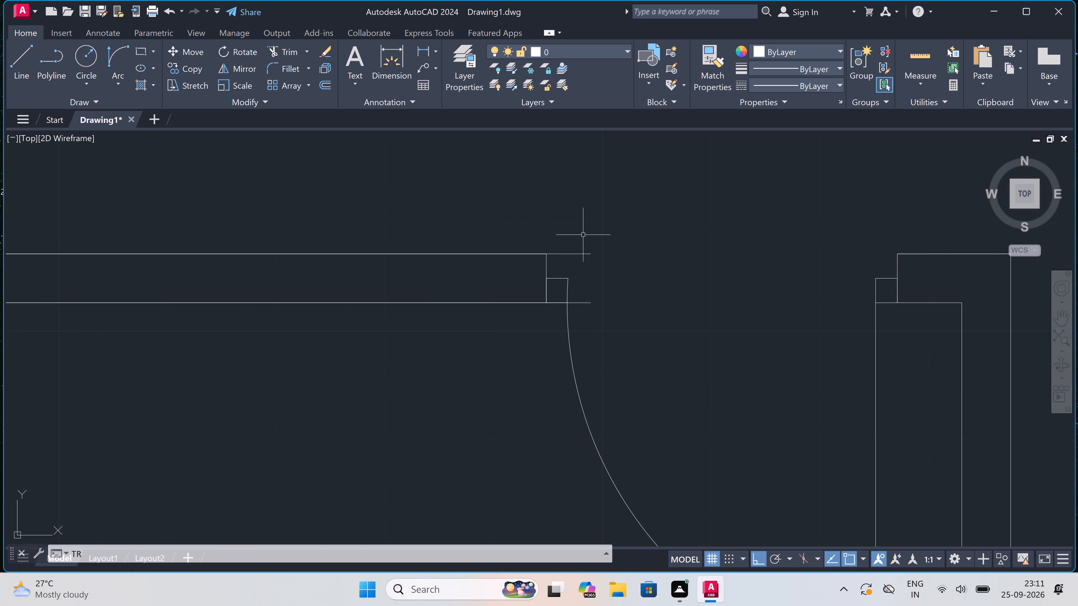
key("space")
left_click_drag(583, 258, 583, 254)
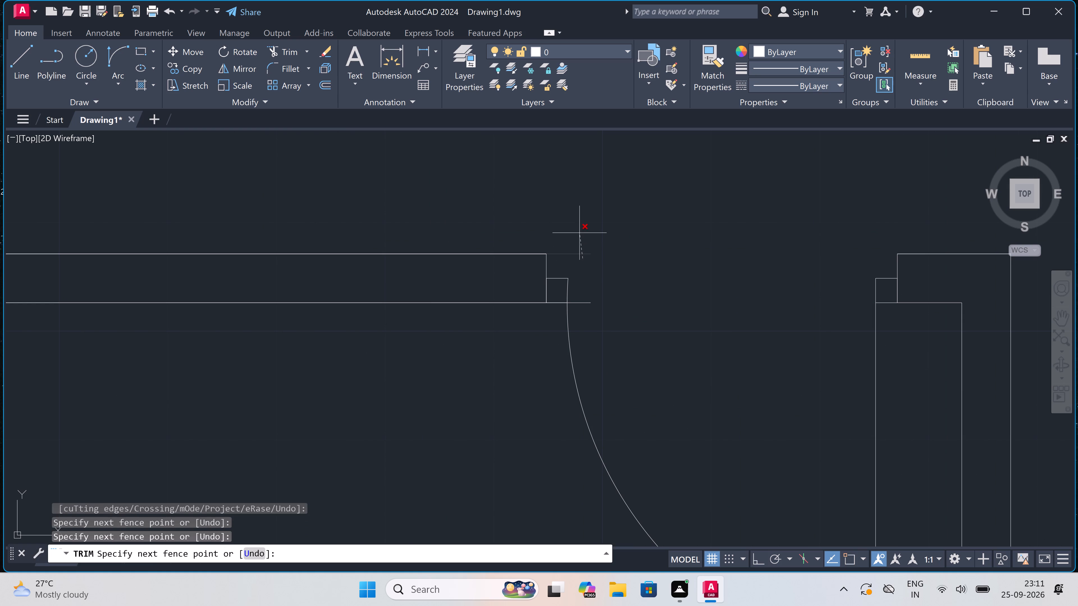
left_click(579, 233)
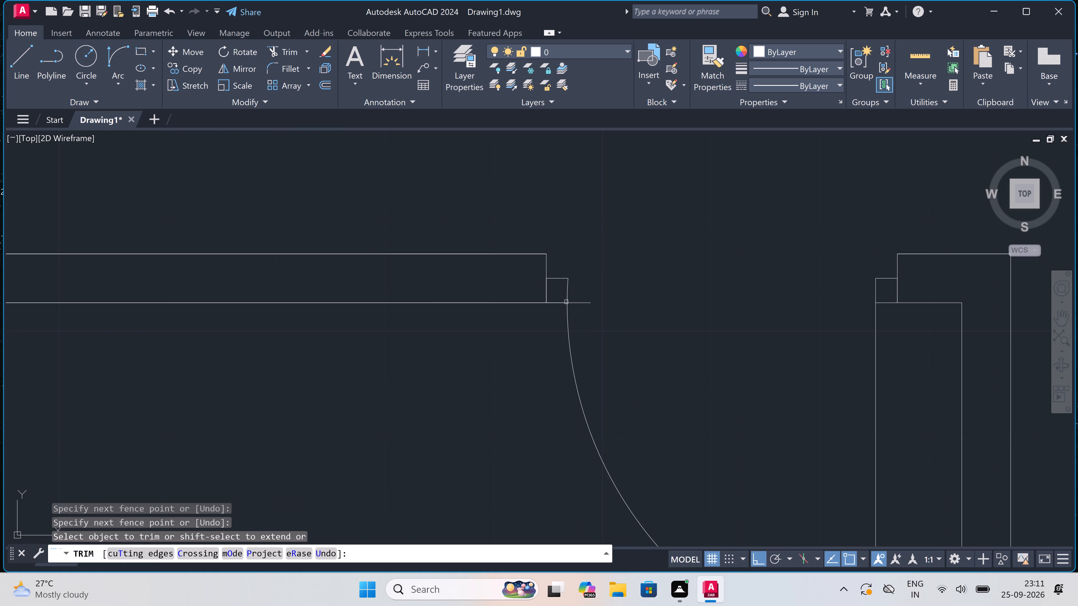
left_click(572, 306)
left_click(577, 283)
key("Escape")
Trim the left outer wall's inner line where that same cross wall meets it.
scroll(577, 283, "down", 4)
scroll(462, 292, "up", 3)
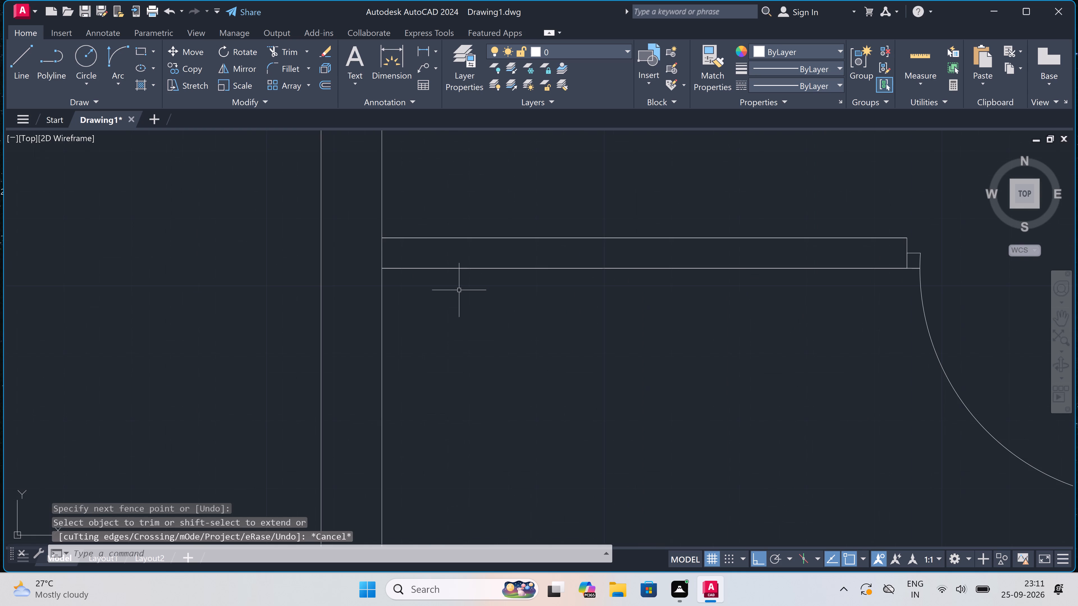
key("space")
left_click(382, 259)
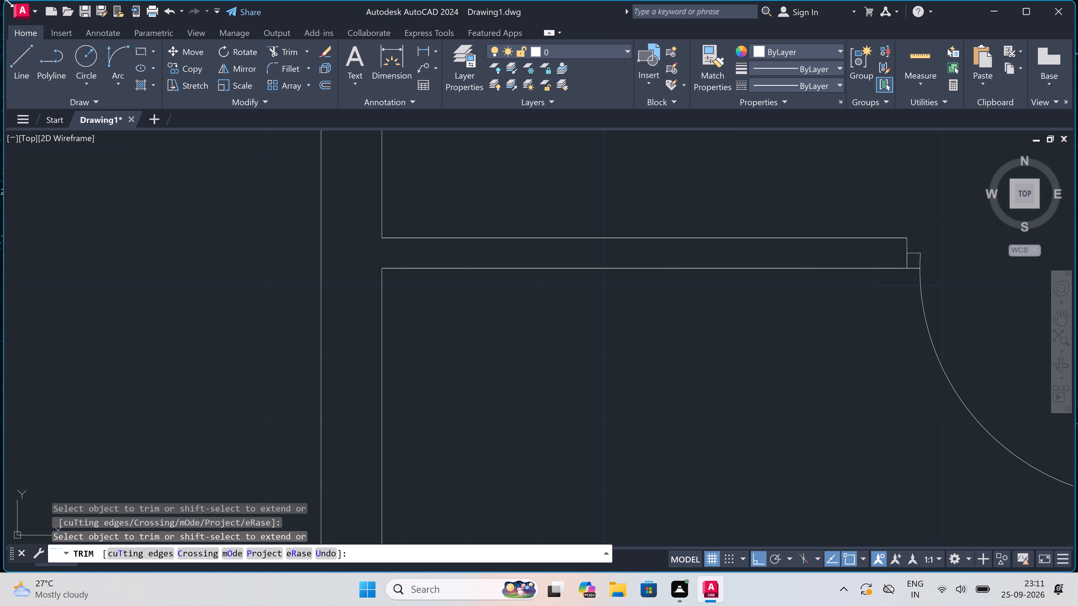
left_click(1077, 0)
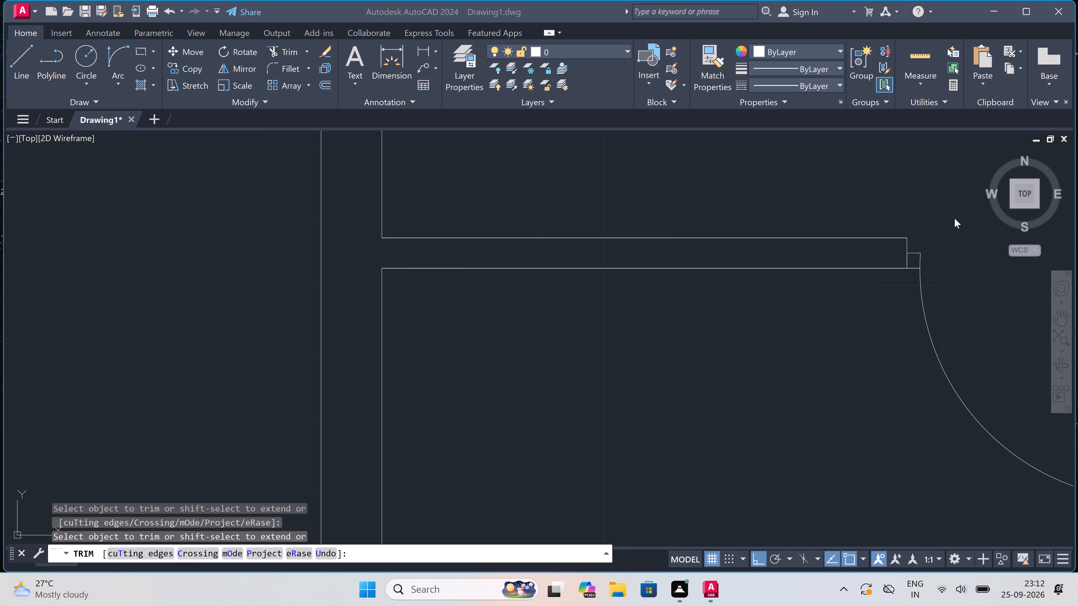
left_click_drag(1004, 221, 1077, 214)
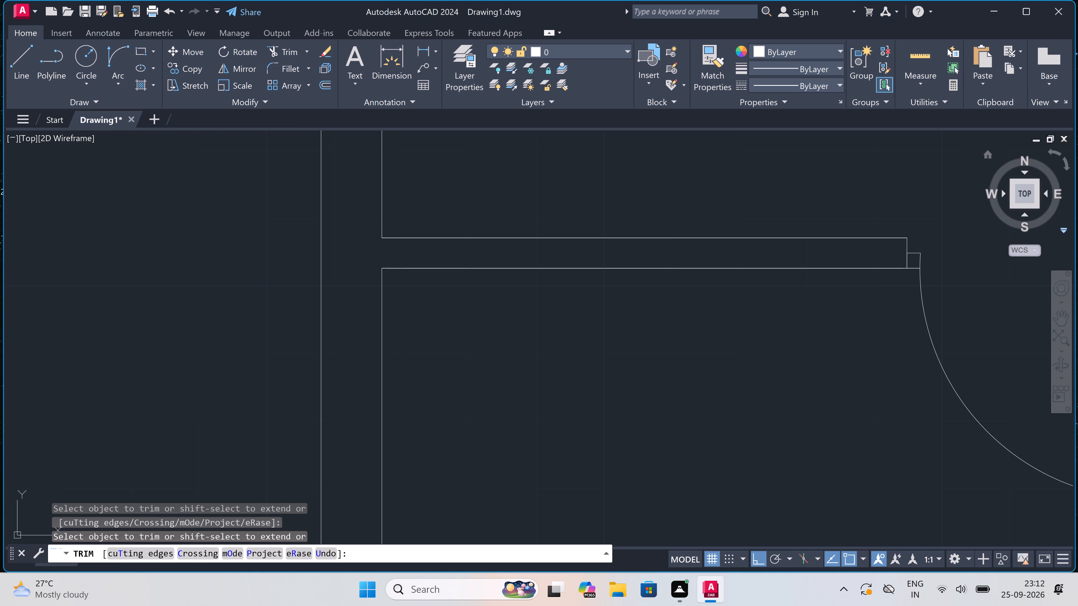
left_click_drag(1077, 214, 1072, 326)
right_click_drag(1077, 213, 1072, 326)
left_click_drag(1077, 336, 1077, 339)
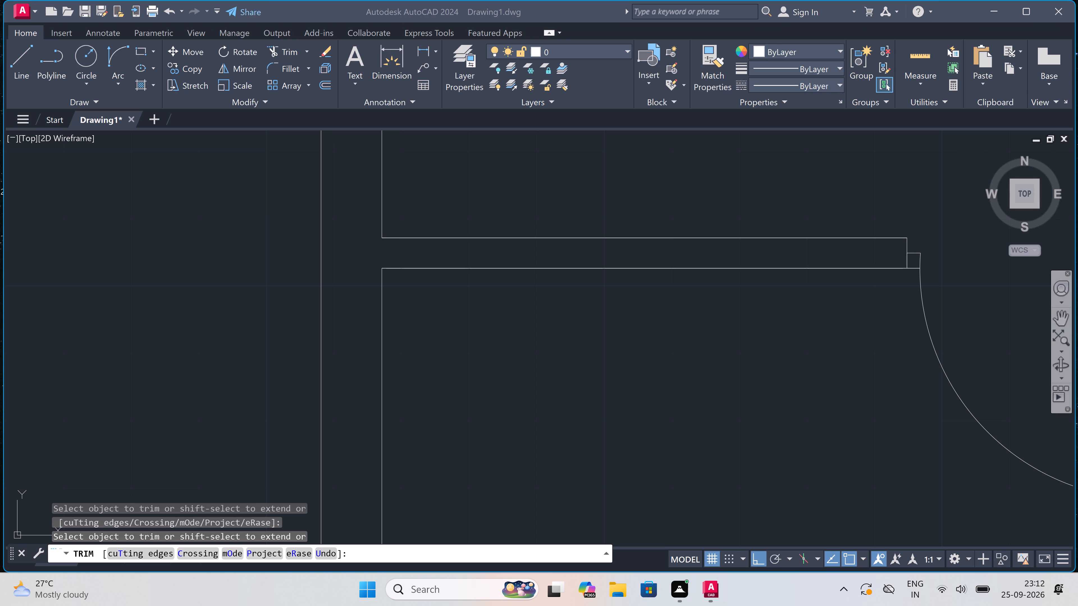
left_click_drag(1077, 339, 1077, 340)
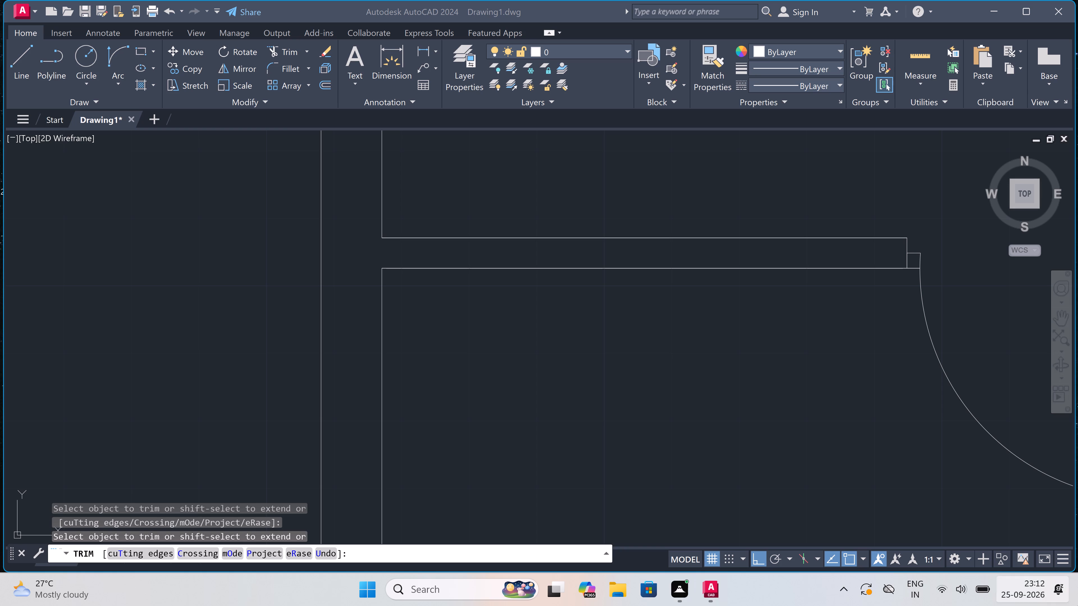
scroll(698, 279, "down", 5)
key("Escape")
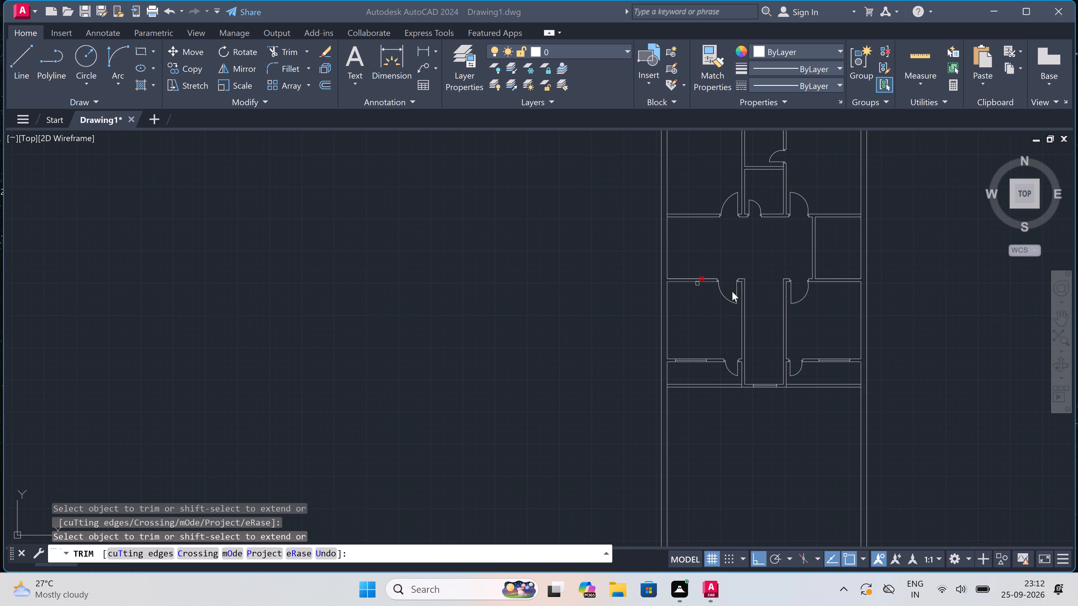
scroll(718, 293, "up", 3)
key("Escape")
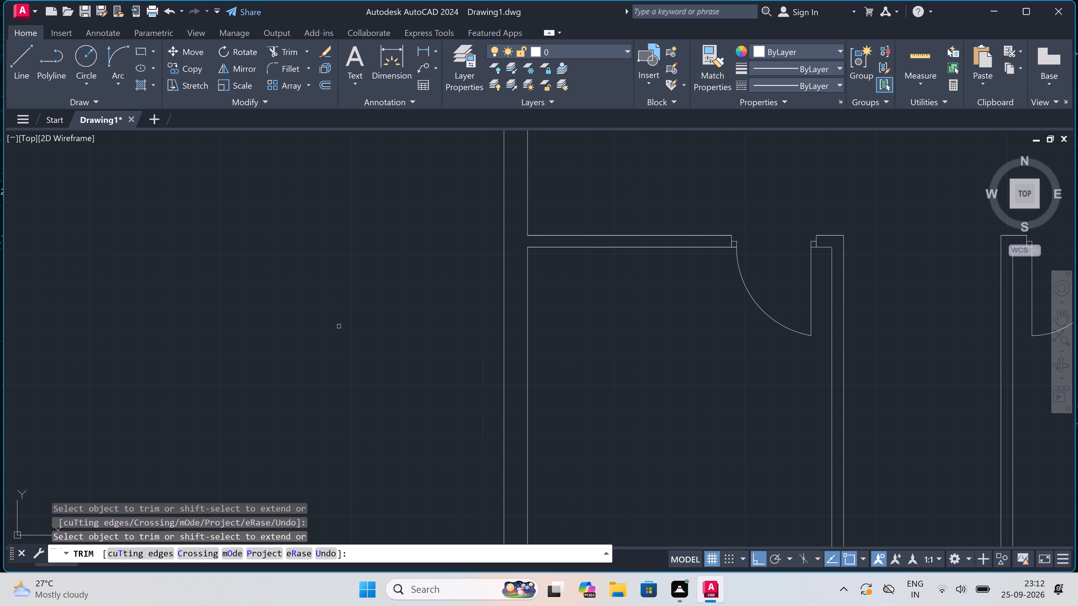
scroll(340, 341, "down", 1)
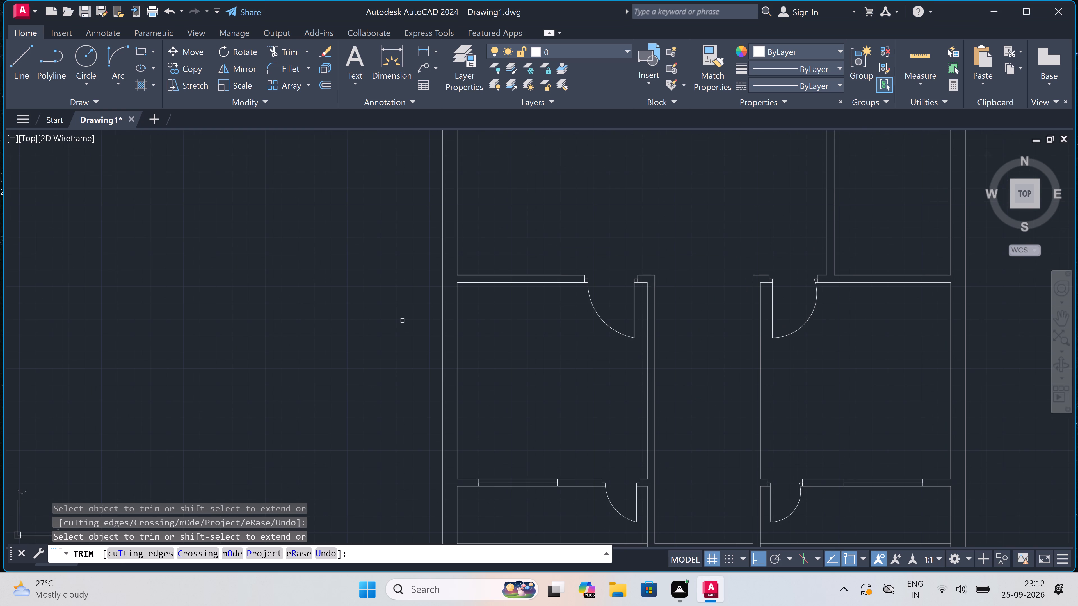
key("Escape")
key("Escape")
Mark a 5' opening in the left outer wall of the central hall, with a line across the wall at each end and a 5' mid-wall line.
type("L")
key("space")
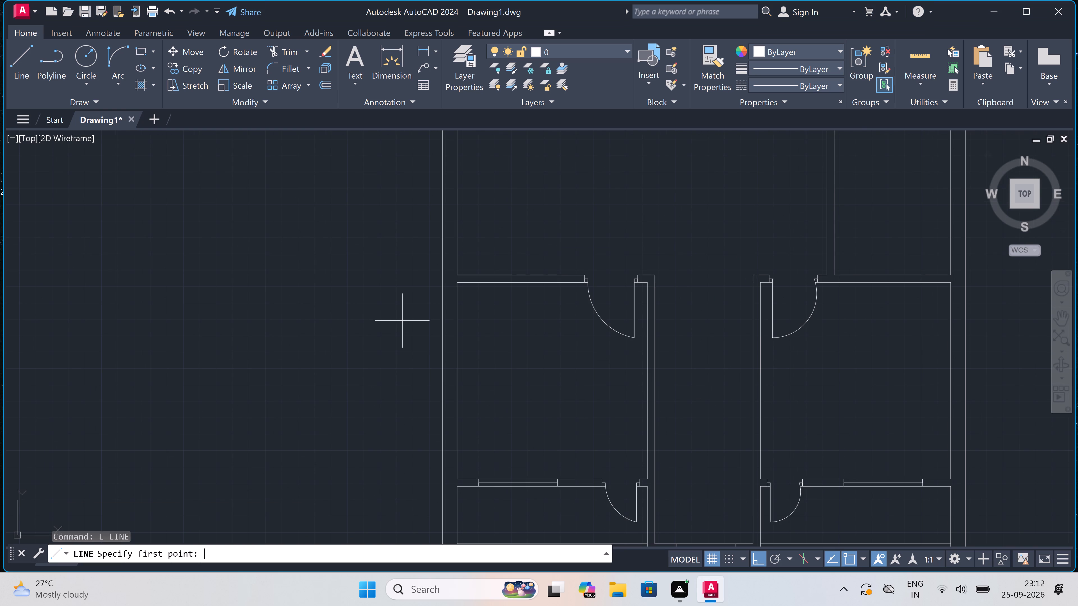
scroll(414, 298, "down", 2)
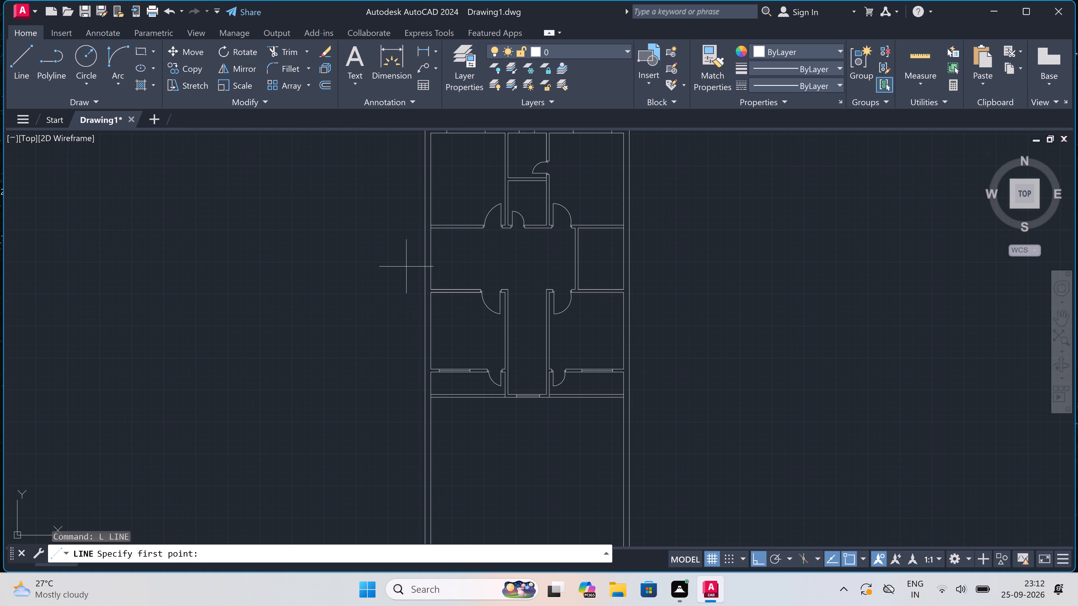
scroll(406, 249, "up", 2)
scroll(428, 235, "up", 2)
scroll(452, 215, "down", 1)
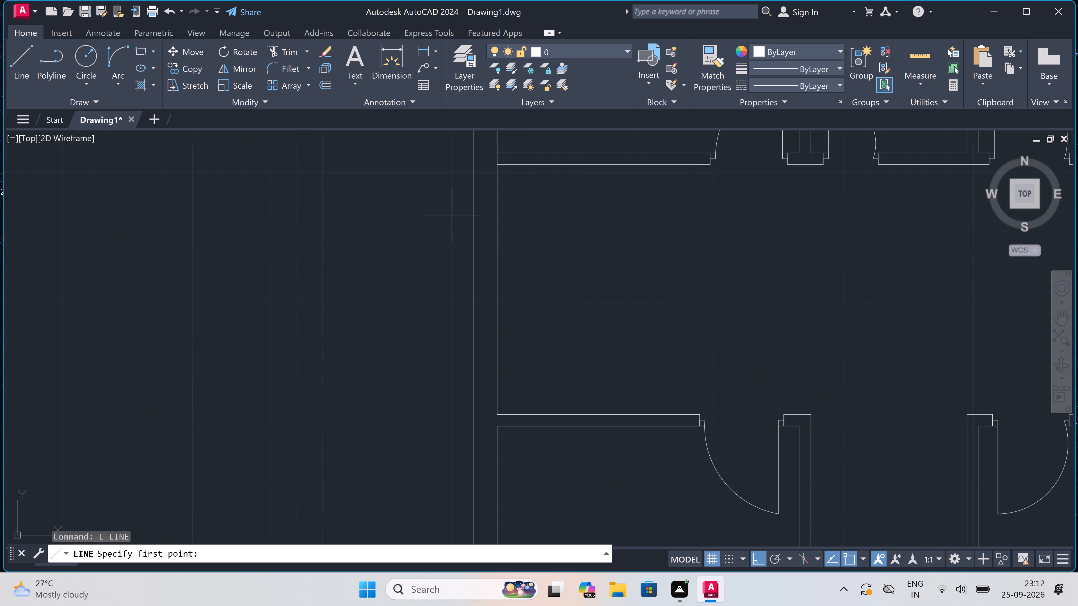
left_click(476, 202)
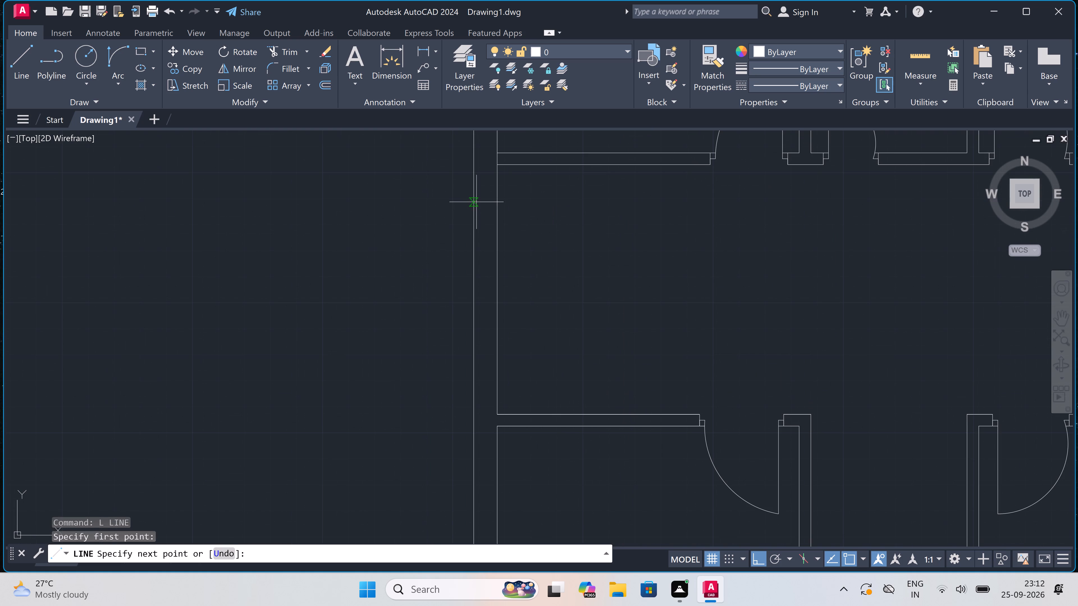
left_click(496, 202)
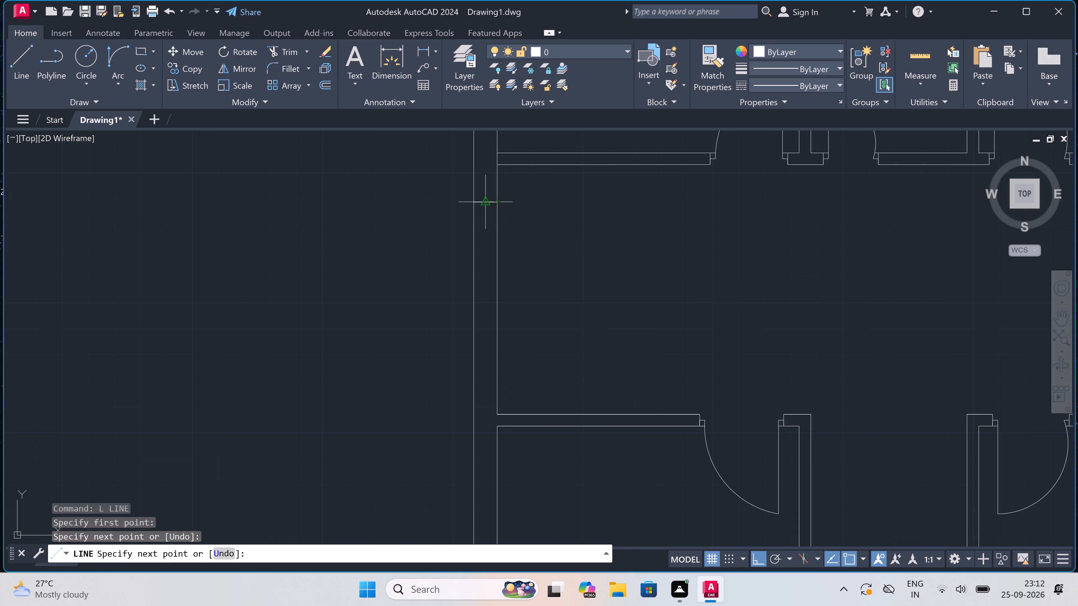
left_click(489, 202)
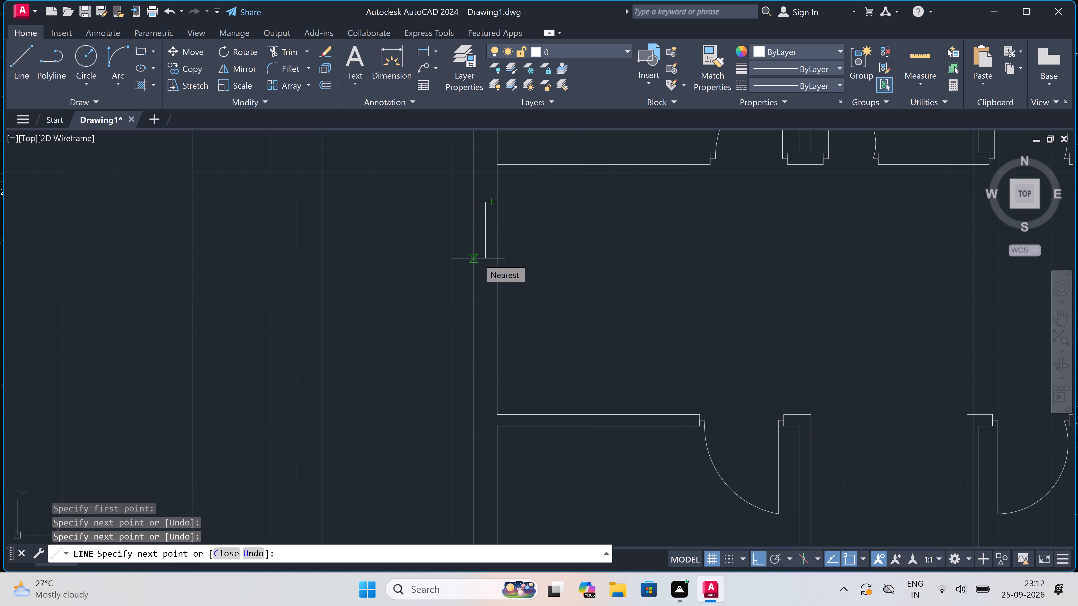
type("5'")
key("space")
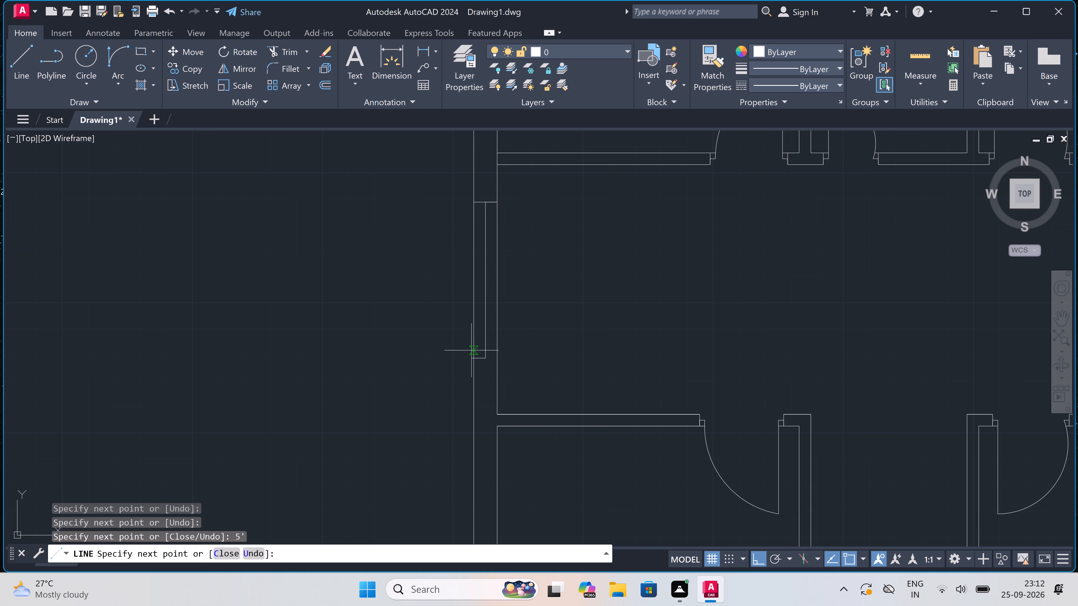
left_click(471, 363)
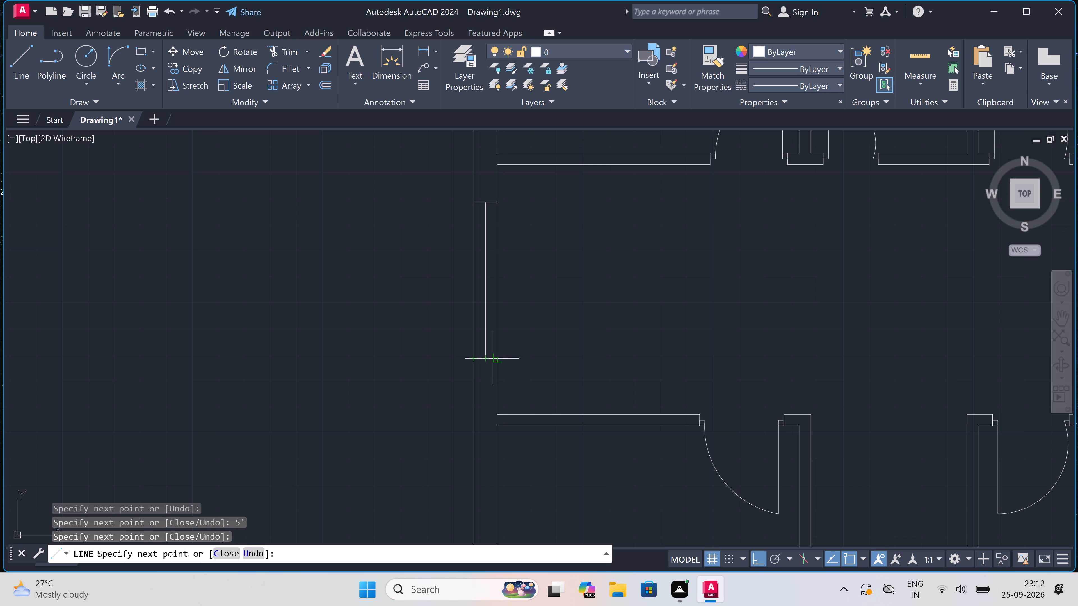
left_click(493, 359)
key("Escape")
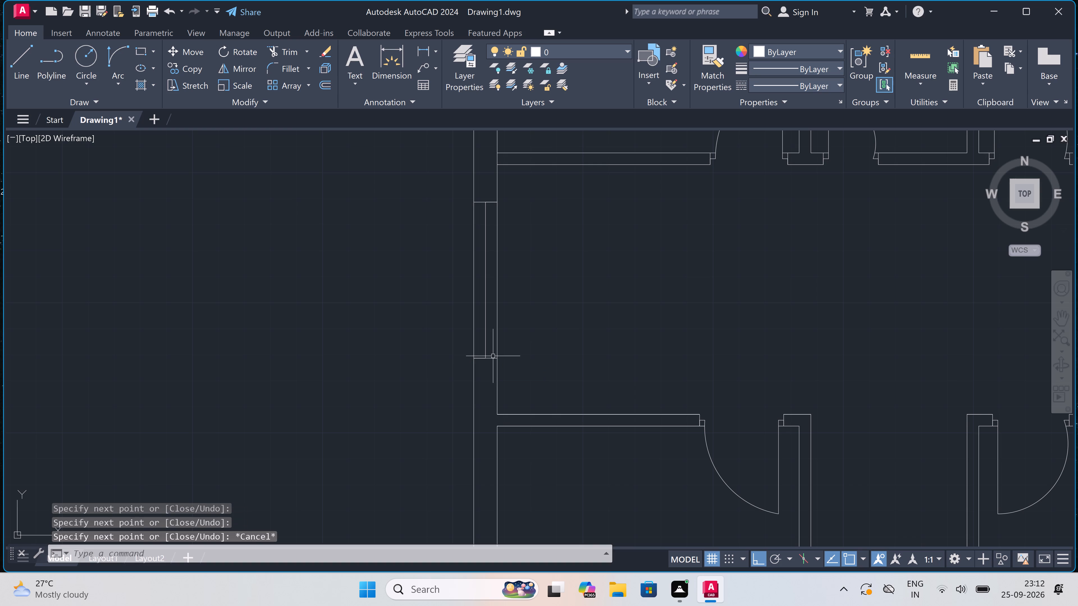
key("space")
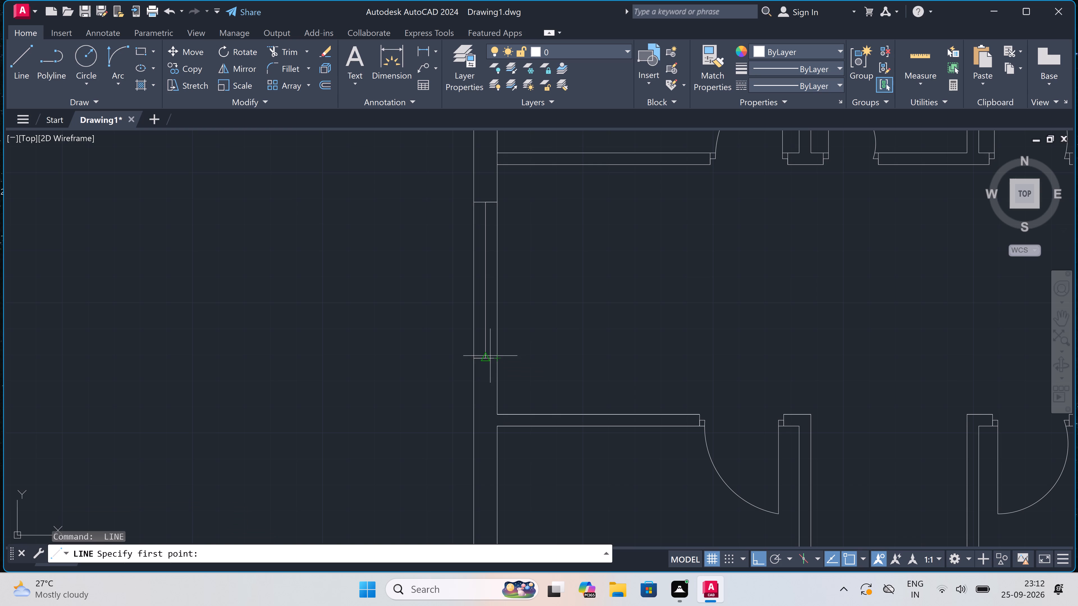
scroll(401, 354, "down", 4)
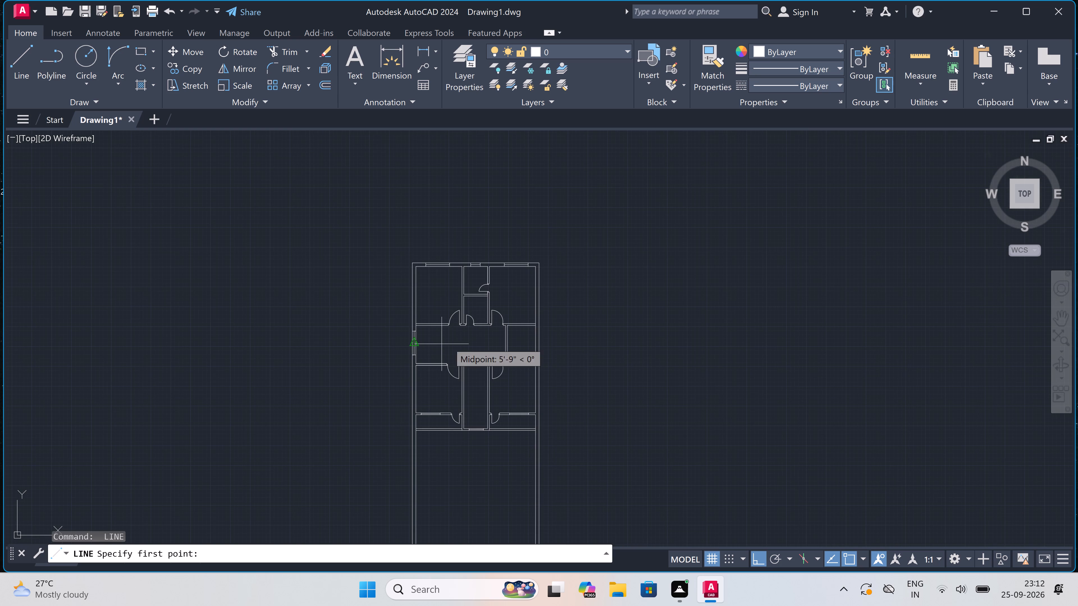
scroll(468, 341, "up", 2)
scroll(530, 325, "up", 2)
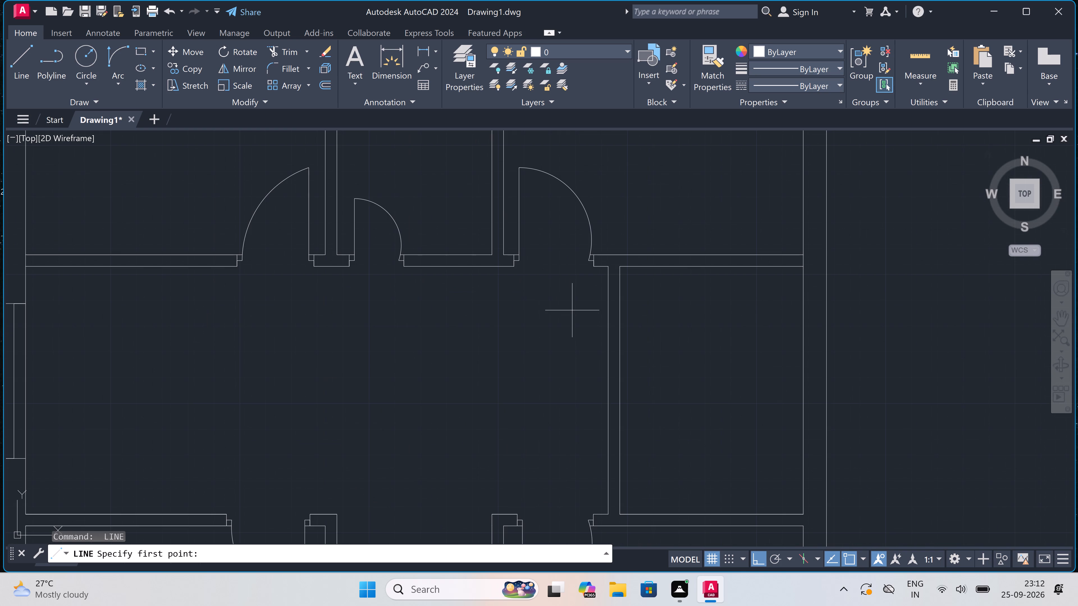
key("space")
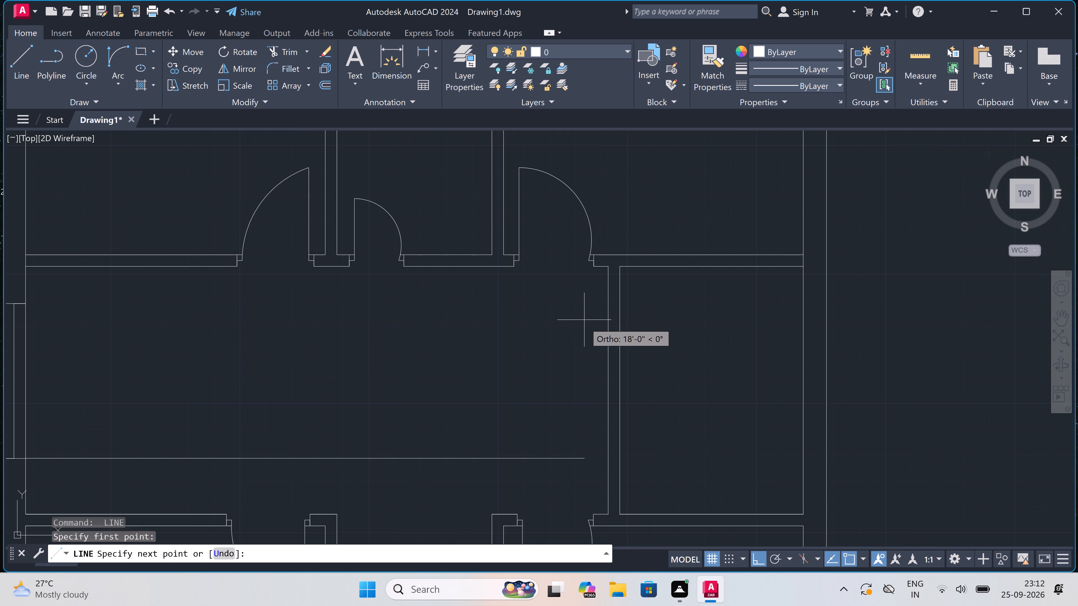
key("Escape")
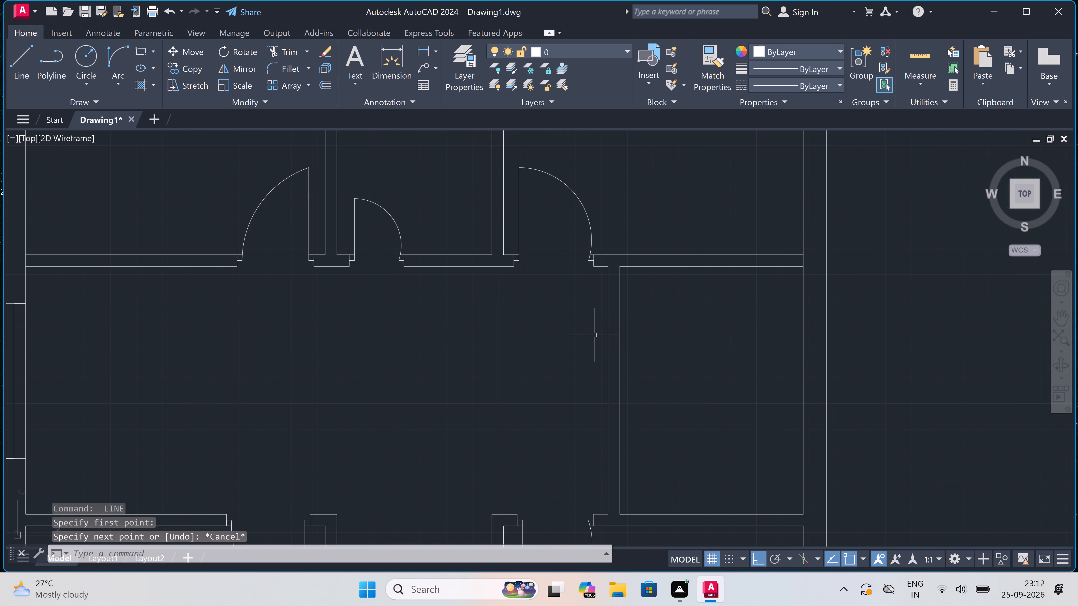
Draw two lines across the vertical partition between the central hall and the small right room, marking the ends of an opening.
key("space")
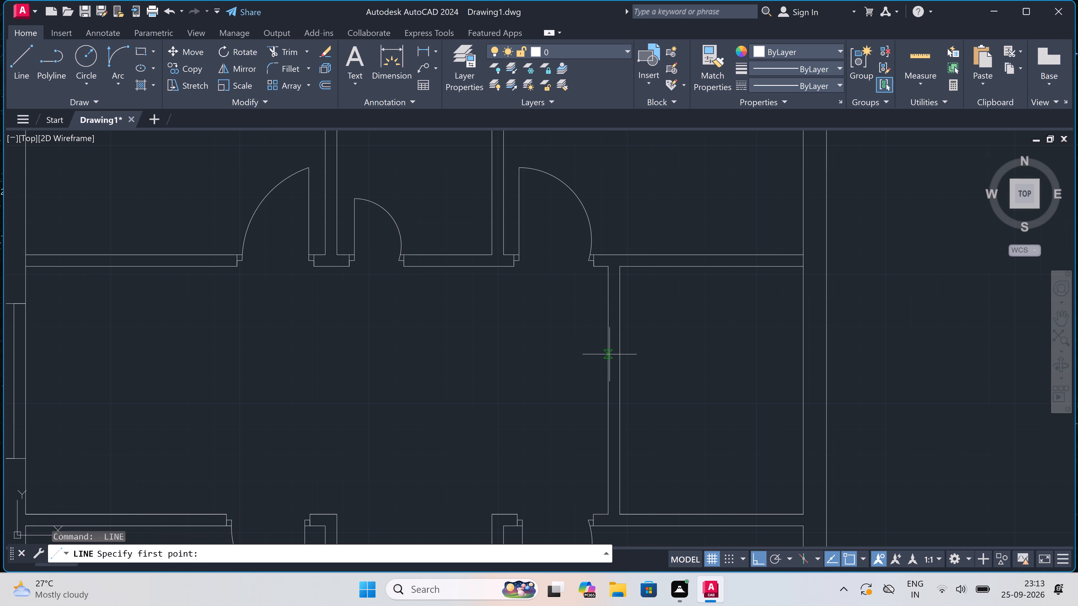
left_click(608, 364)
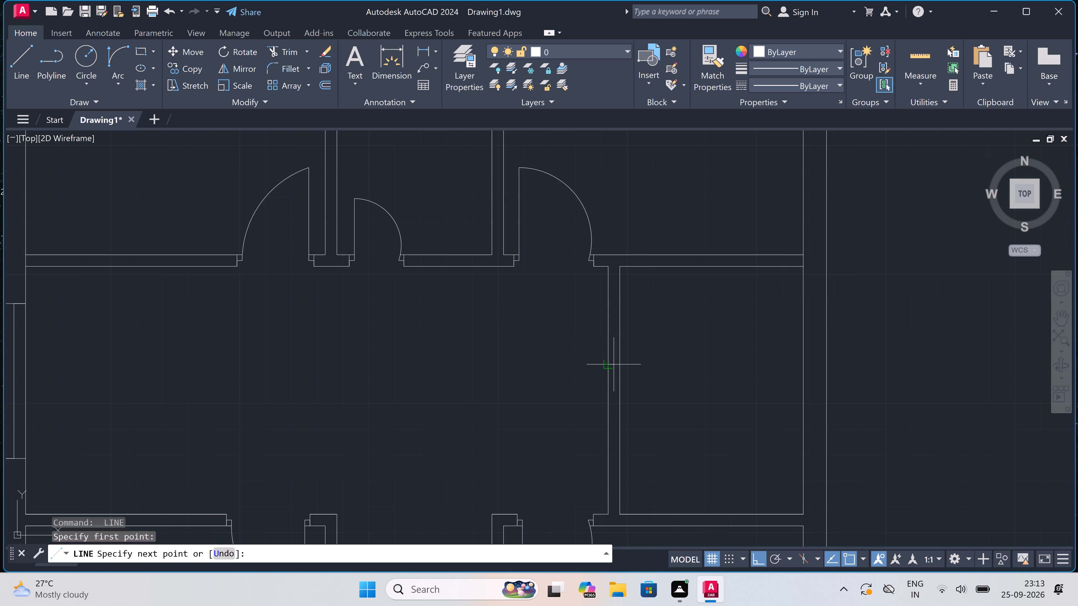
left_click(615, 365)
key("Escape")
key("space")
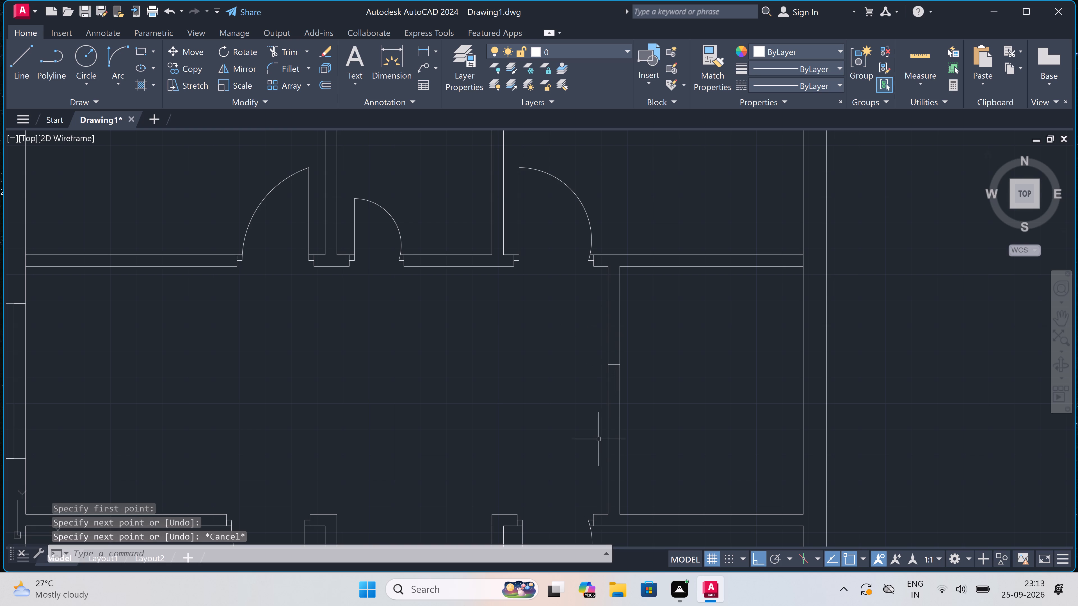
left_click(610, 470)
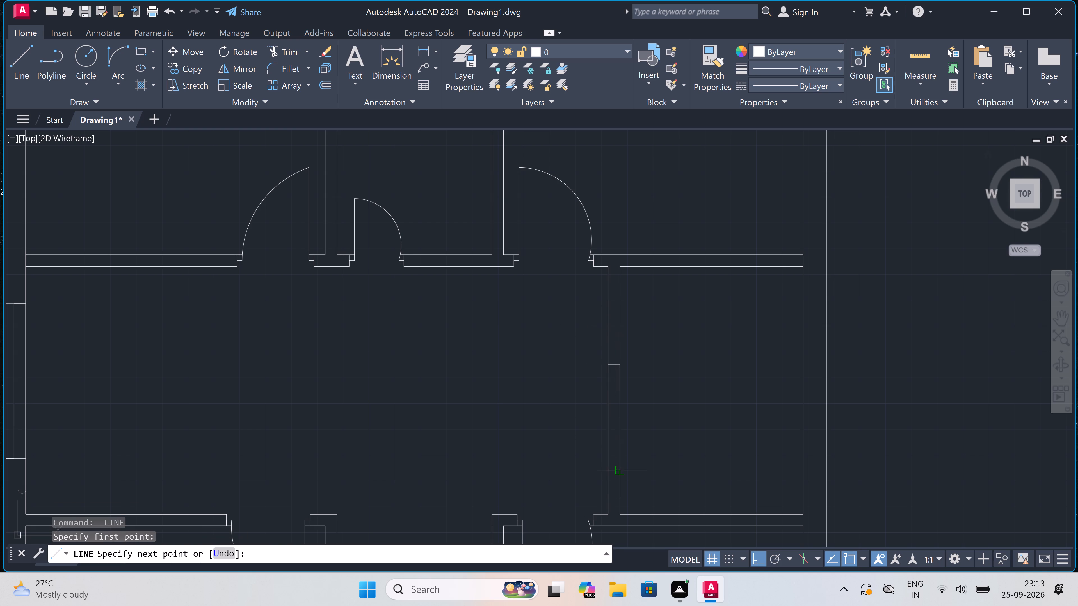
left_click(616, 471)
key("Escape")
Trim both lines of the vertical partition between the two end lines to open the passage into the small right room.
type("TR")
key("space")
left_click_drag(631, 444, 627, 444)
left_click(574, 430)
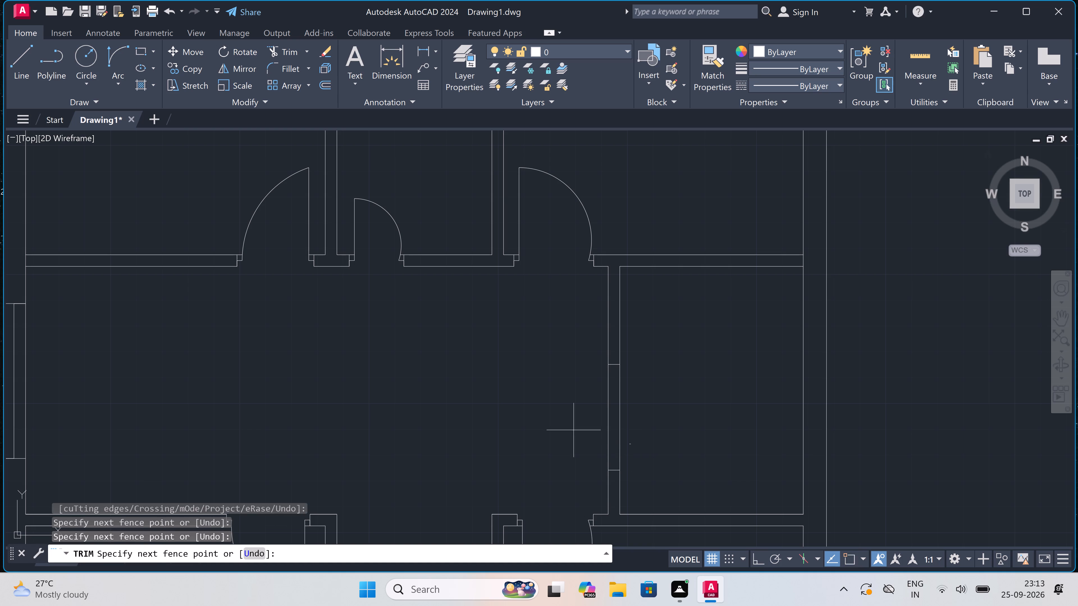
key("Escape")
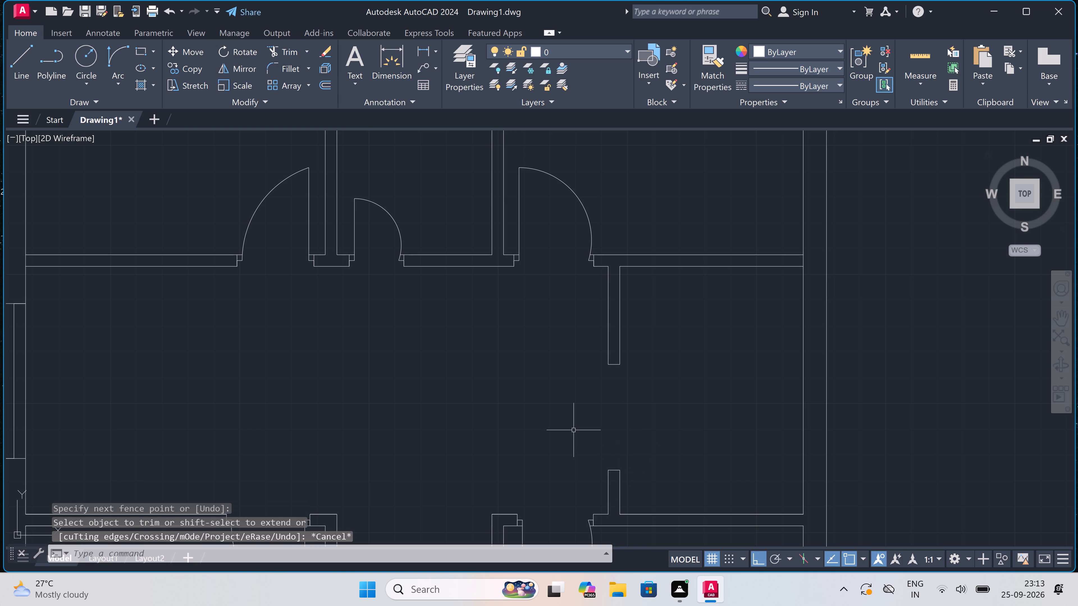
Draw an L-shaped counter line in the small right room, about 3'-10" across from the partition, then down to the lower wall.
key("l")
key("space")
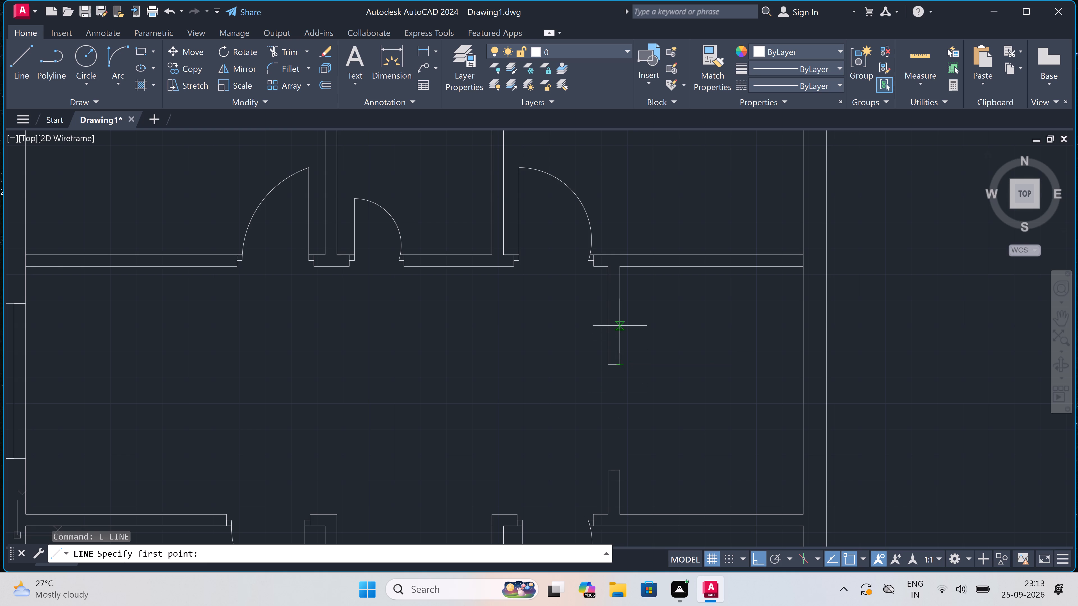
left_click(620, 314)
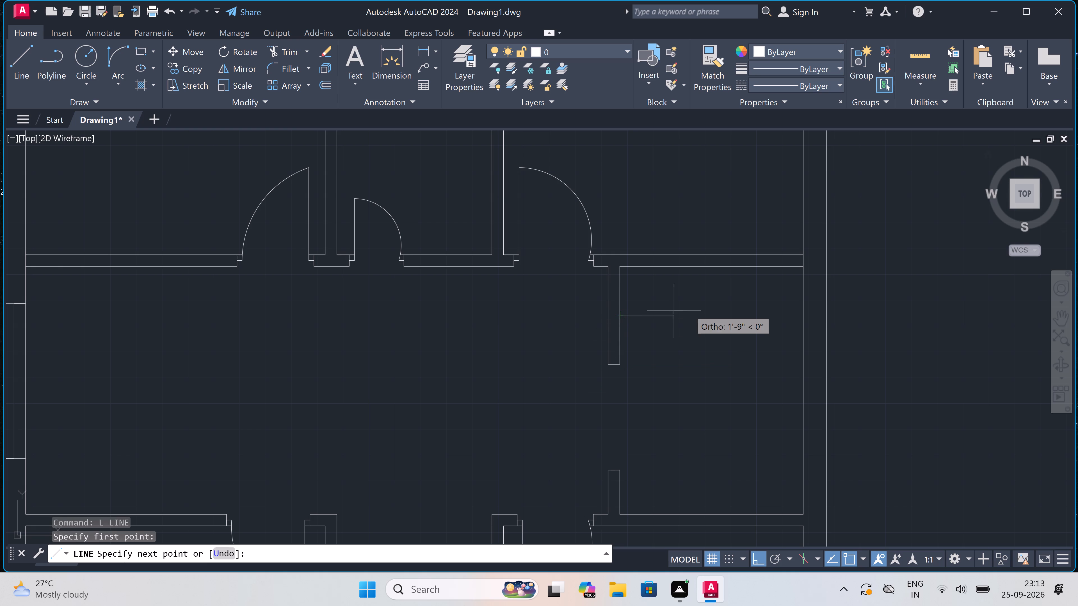
left_click(742, 315)
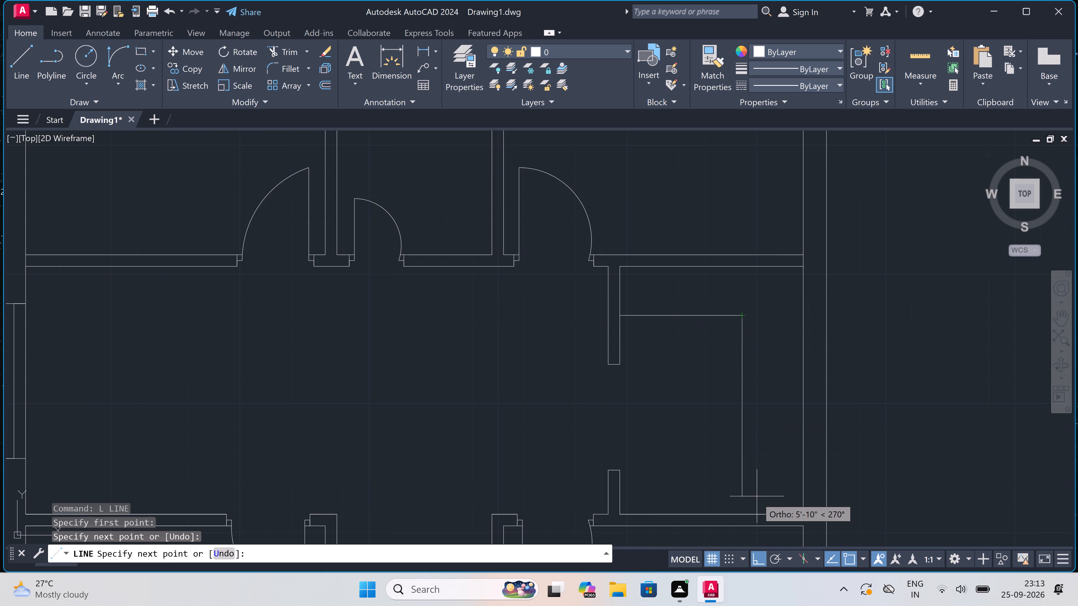
left_click(745, 513)
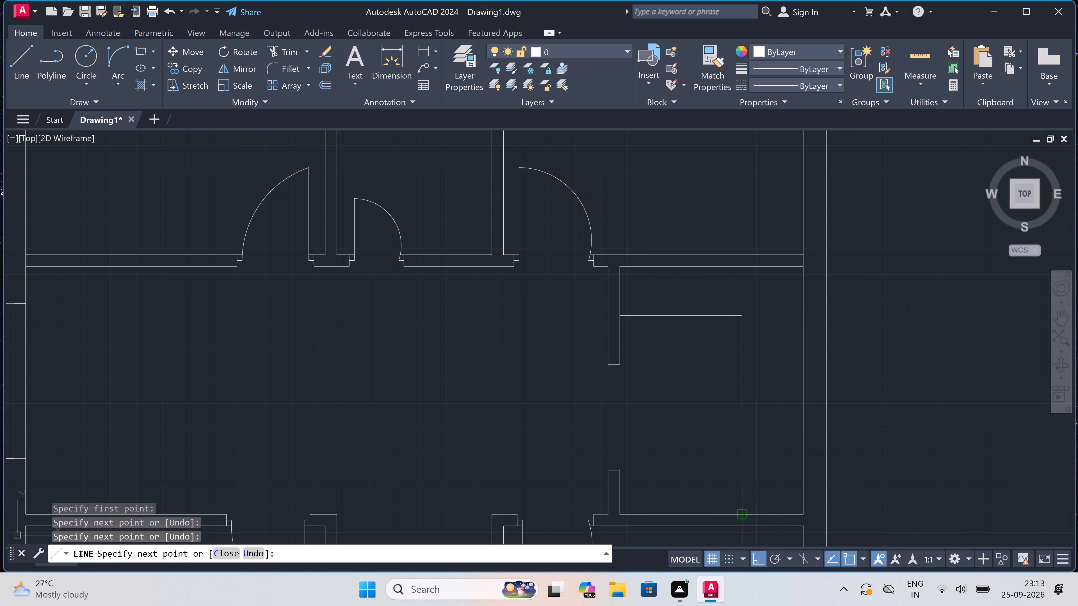
key("Escape")
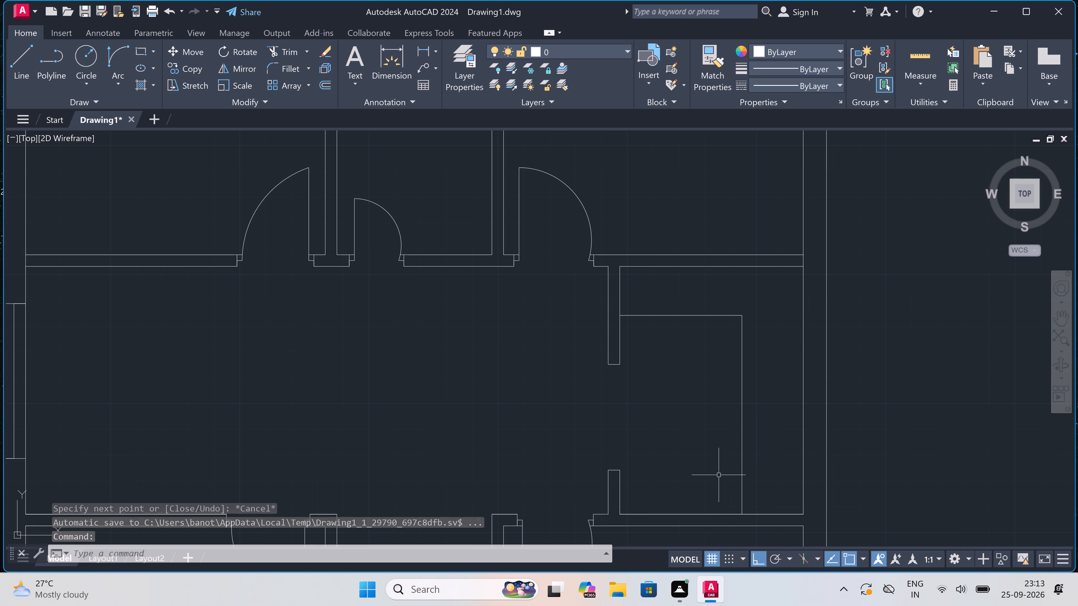
key("Escape")
Label the small right room with multiline text reading KITCHEN and, on a second line, 5'11"X8'0".
scroll(697, 463, "down", 5)
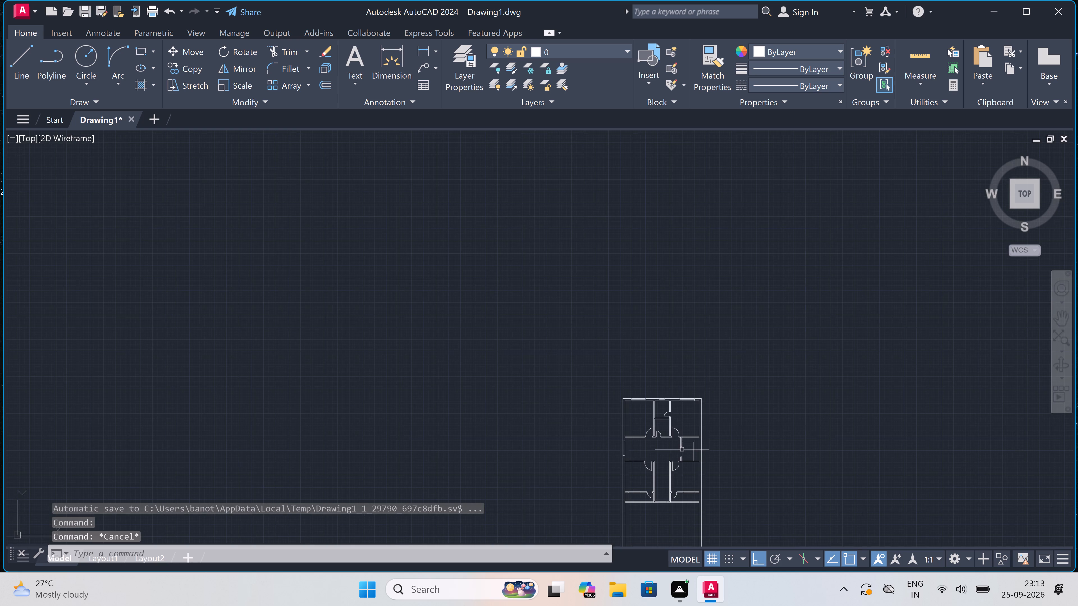
scroll(682, 449, "up", 5)
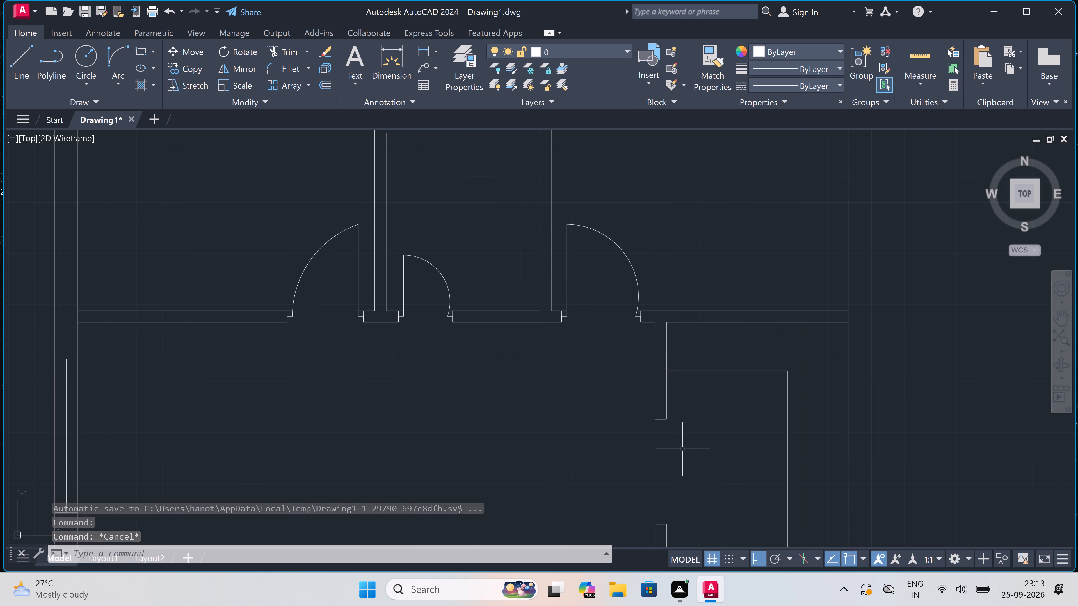
key("m")
key("t")
key("space")
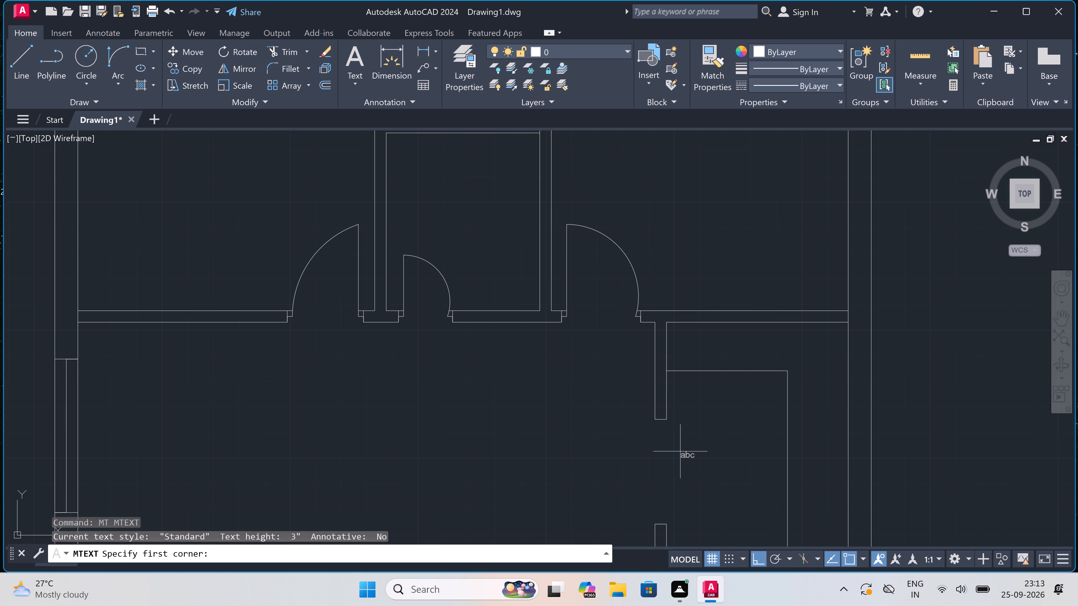
scroll(680, 451, "down", 3)
scroll(684, 456, "up", 3)
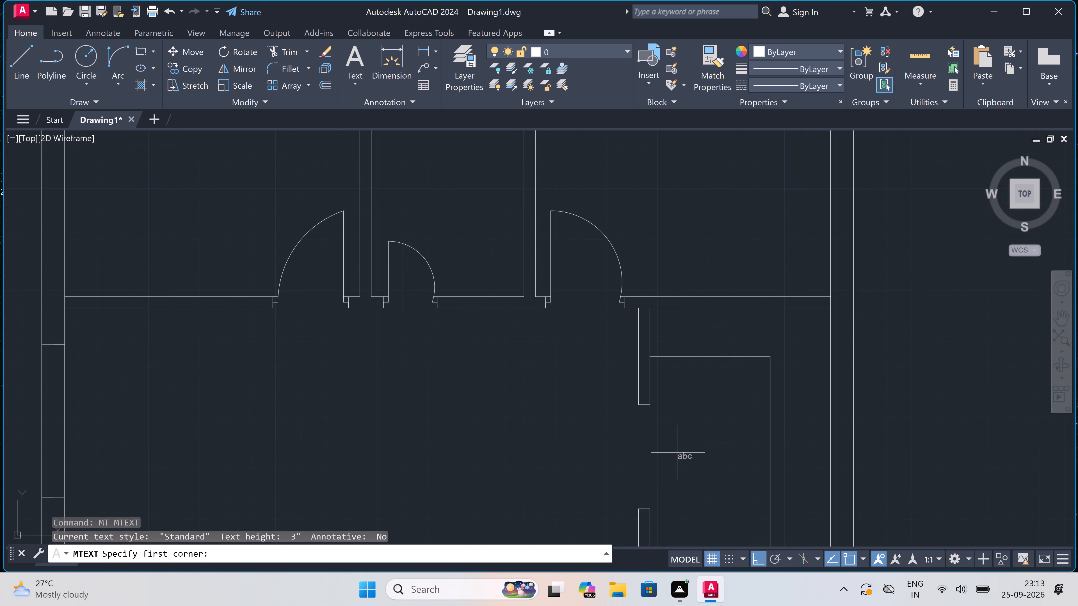
left_click(660, 454)
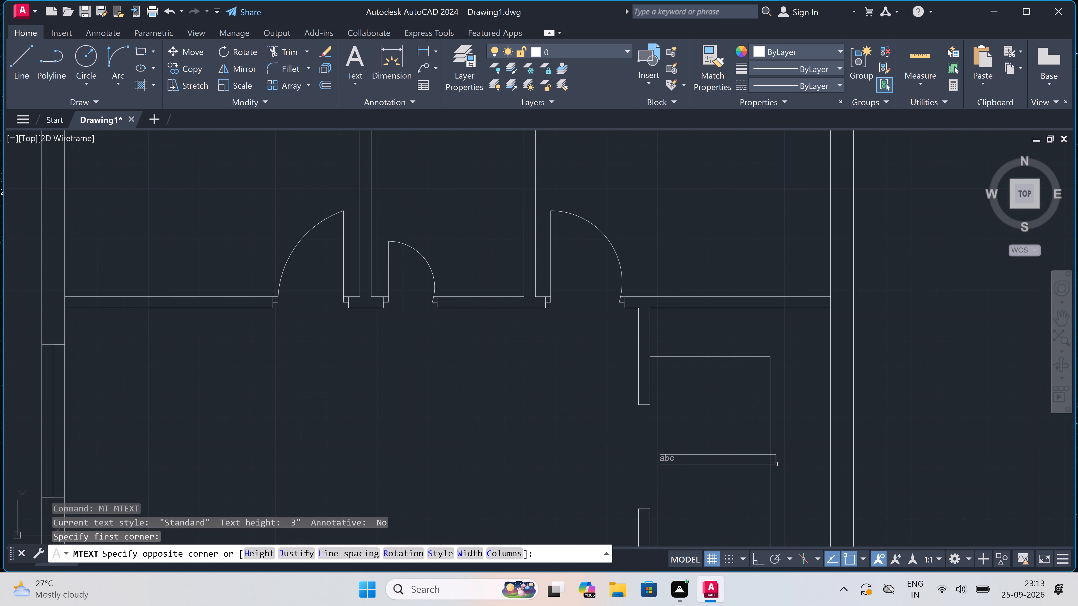
left_click(873, 463)
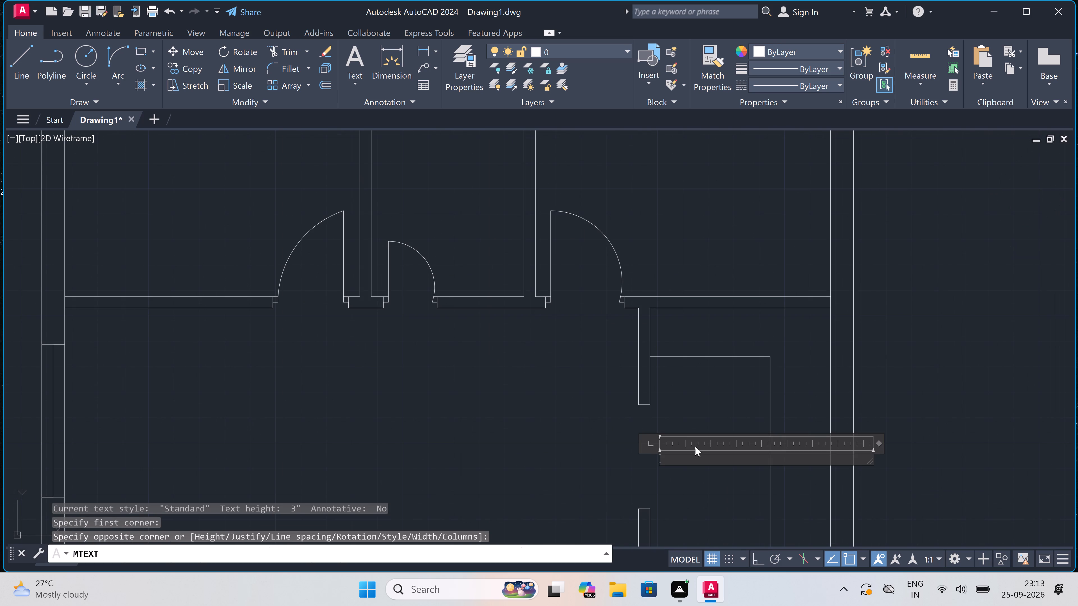
scroll(647, 407, "down", 4)
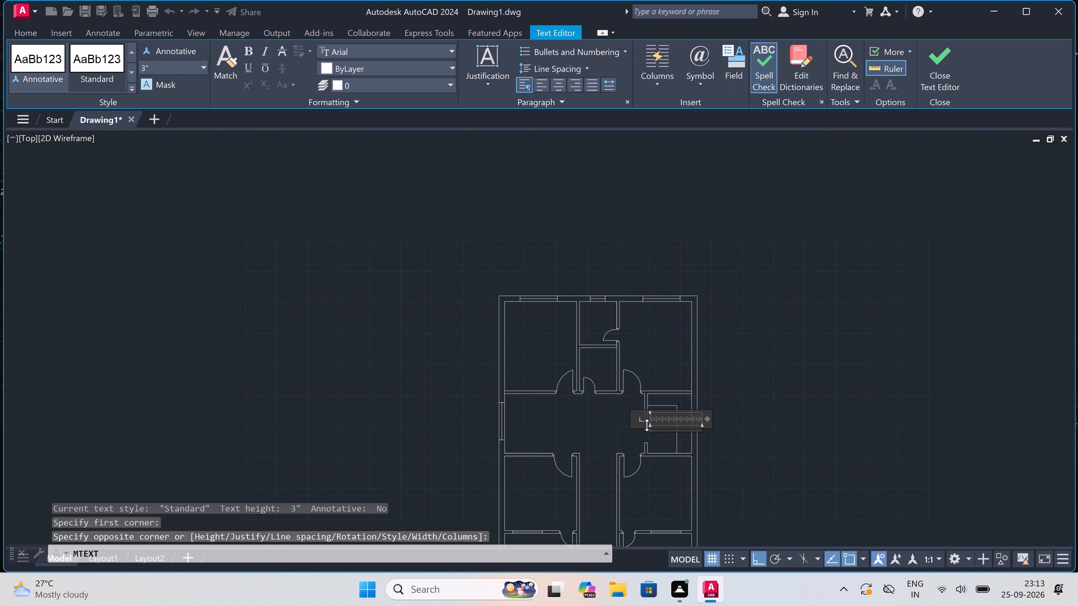
scroll(659, 440, "up", 4)
key("k")
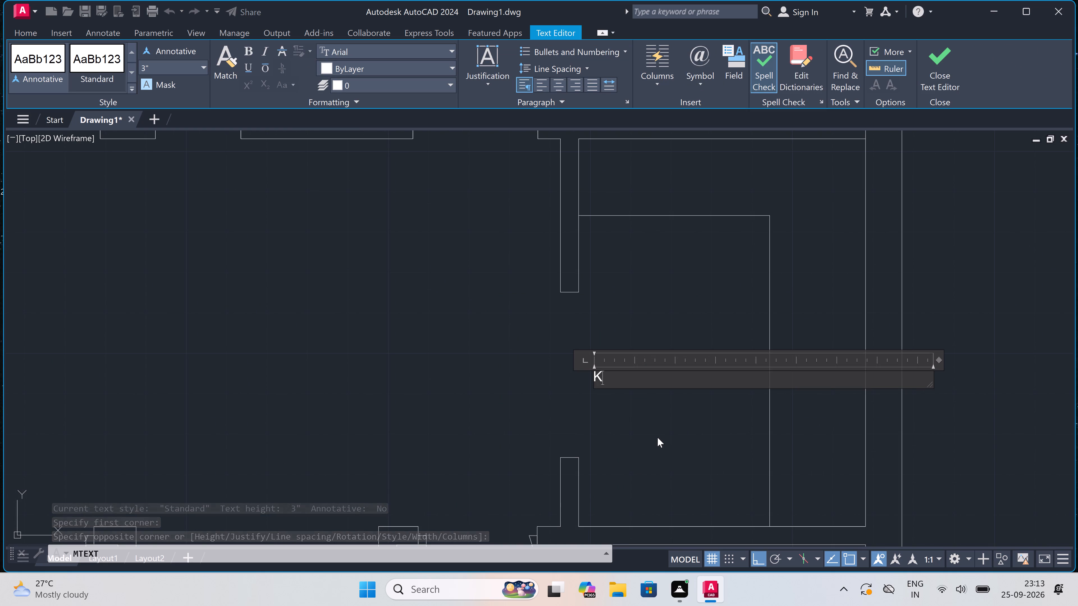
key("i")
key("t")
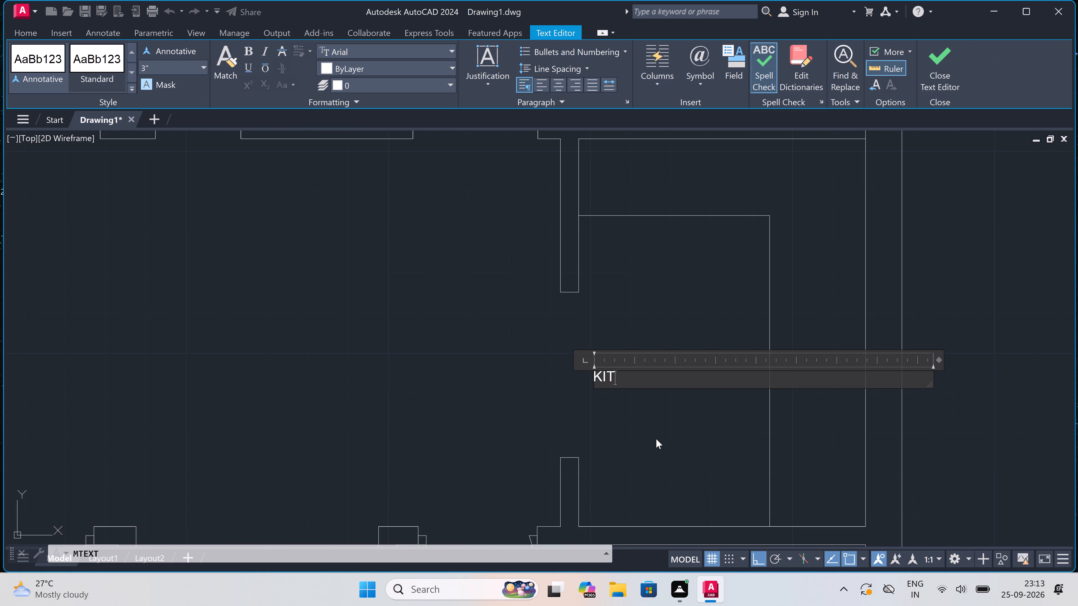
type("CHEM")
key("BackSpace")
key("n")
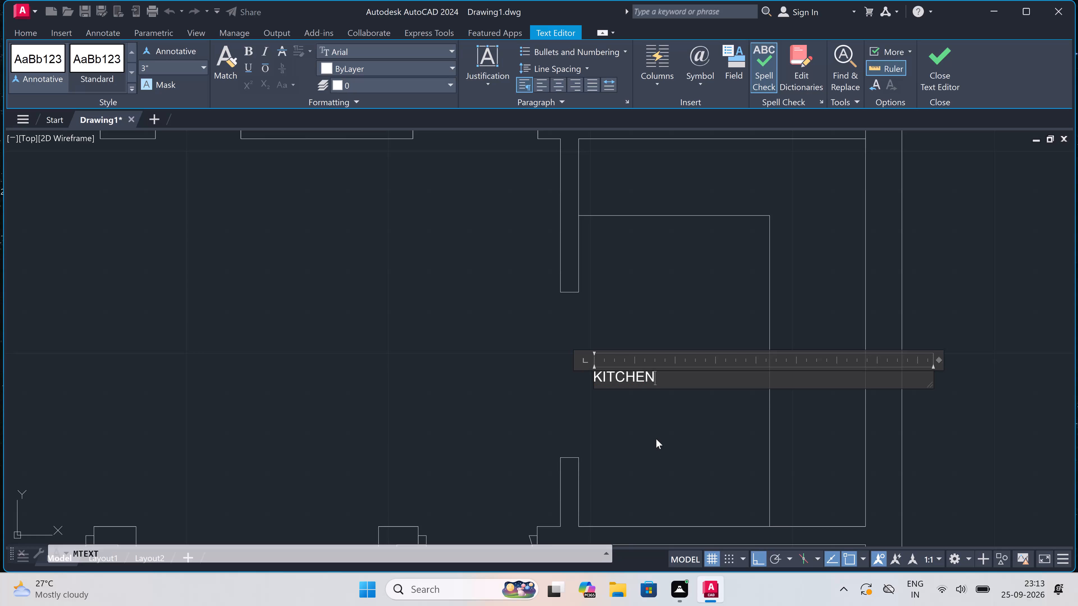
key("Return")
type("5'")
type("11\"")
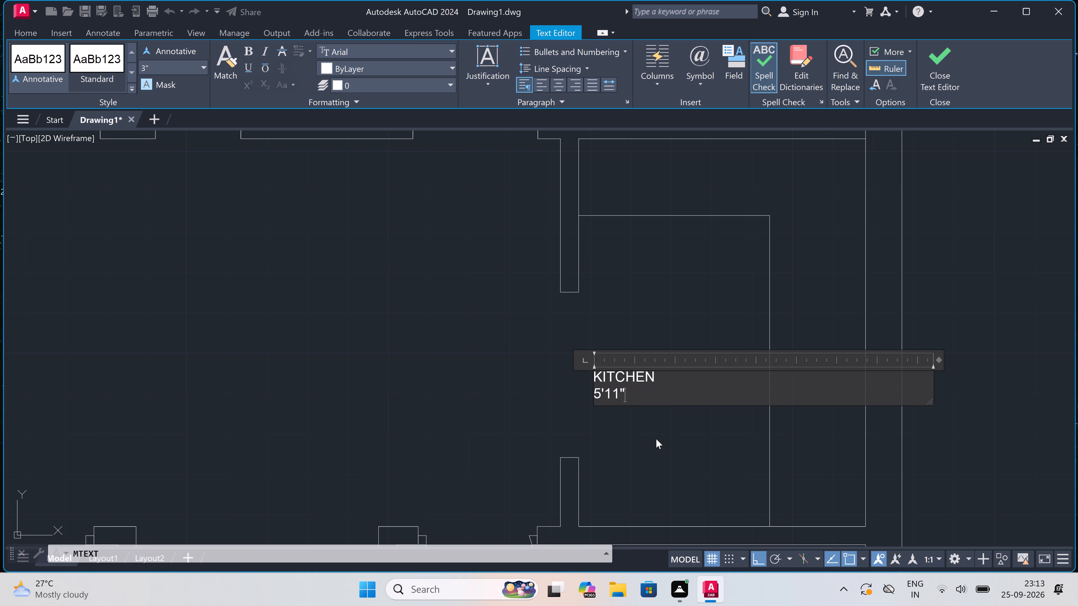
key("x")
key("9")
key("BackSpace")
type("8'0\"")
left_click(534, 380)
Label the upper right room with multiline text reading BEDROOM and, on a second line, 9'8"X12'0".
scroll(535, 367, "down", 6)
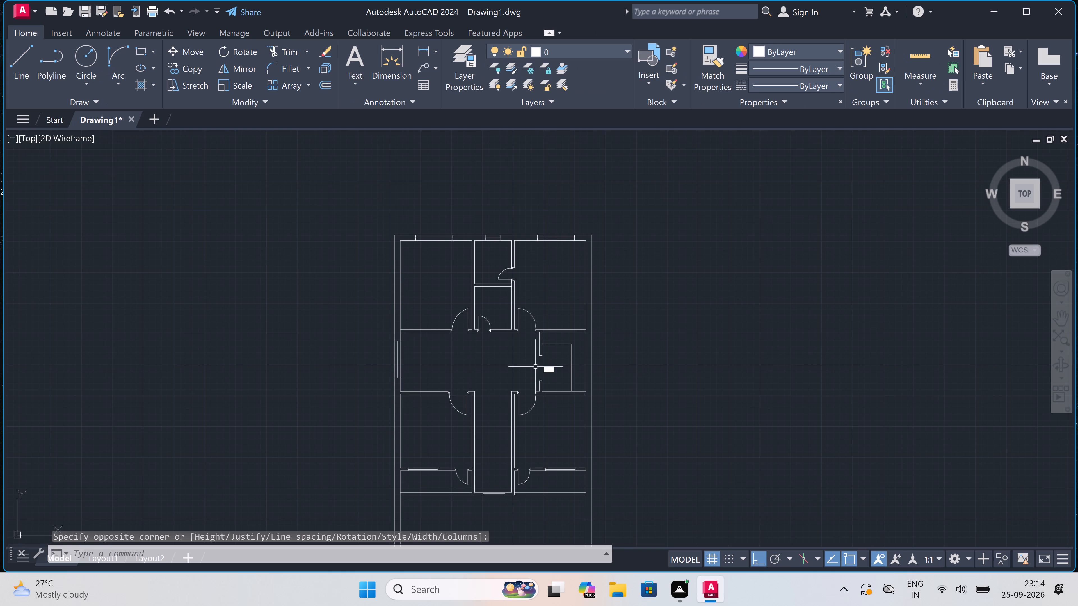
scroll(537, 282, "up", 2)
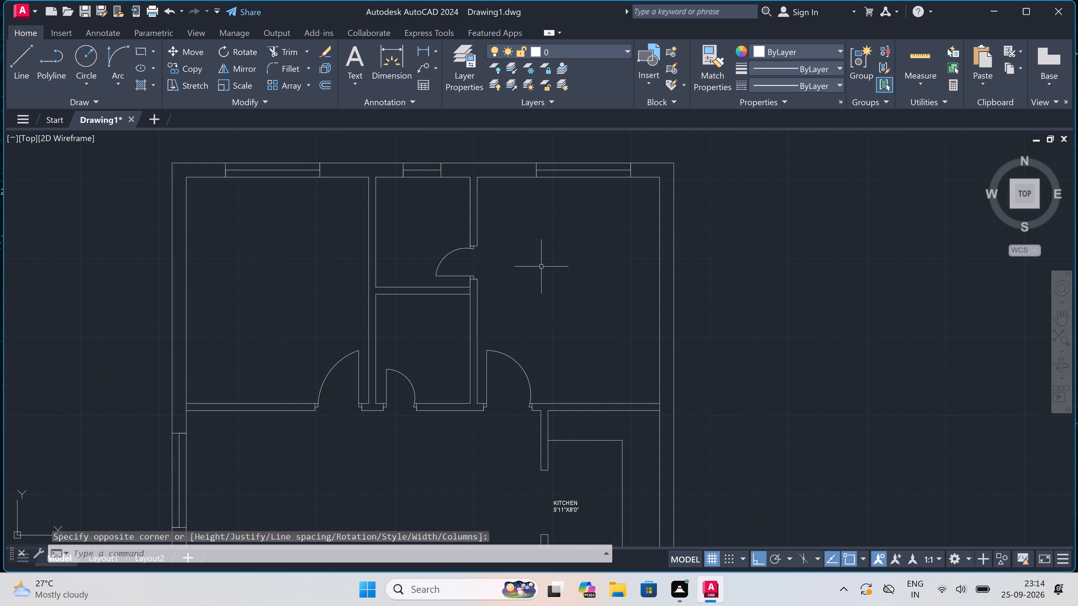
scroll(560, 298, "up", 1)
key("space")
scroll(566, 324, "up", 1)
scroll(544, 376, "down", 2)
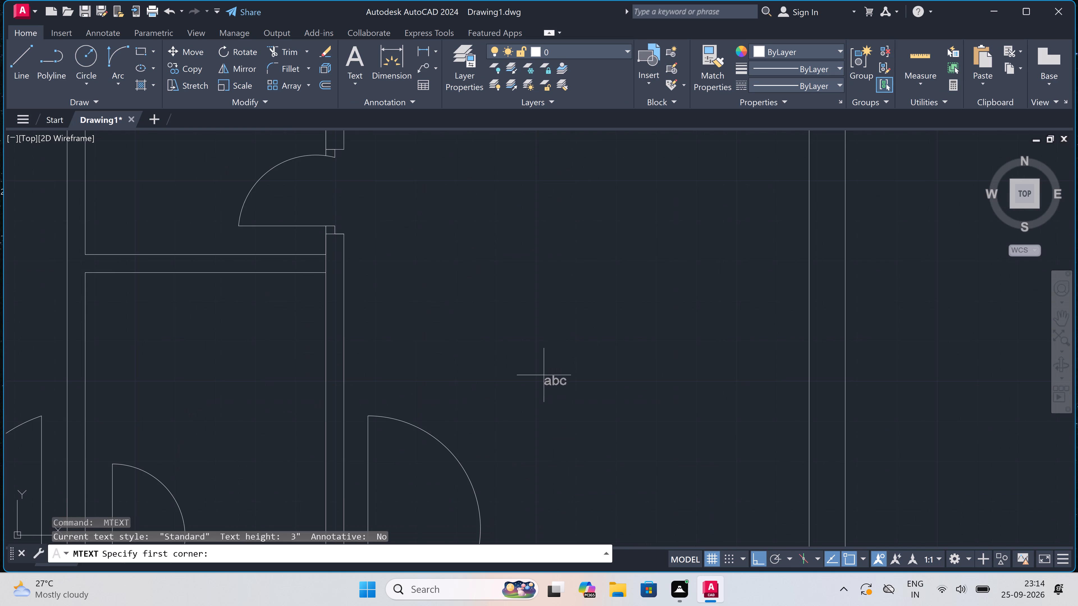
scroll(567, 419, "up", 2)
left_click_drag(533, 412, 537, 413)
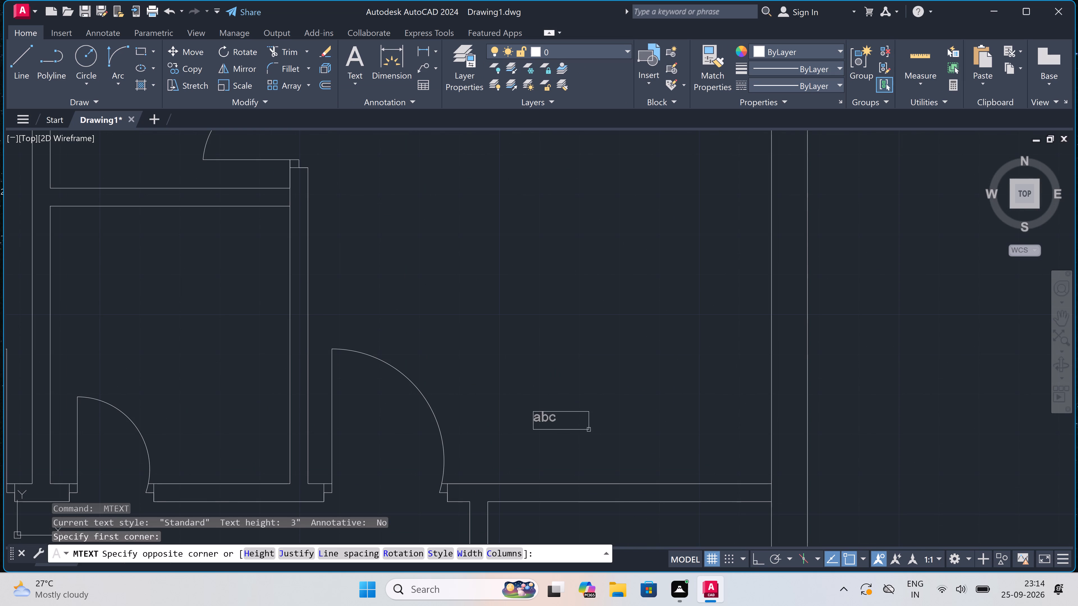
left_click(851, 445)
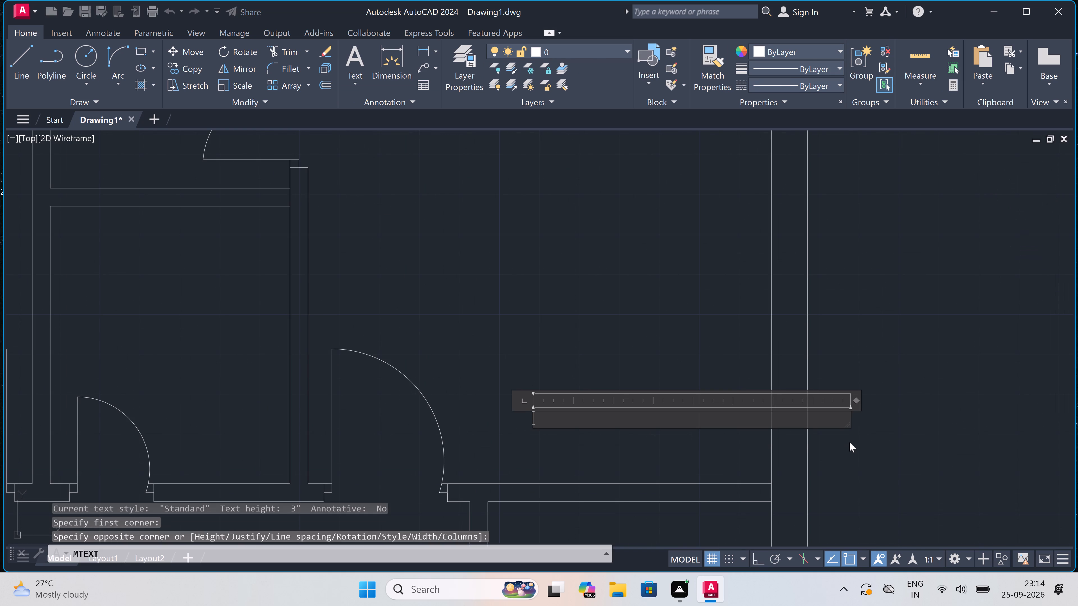
type("BEDROOM")
key("Return")
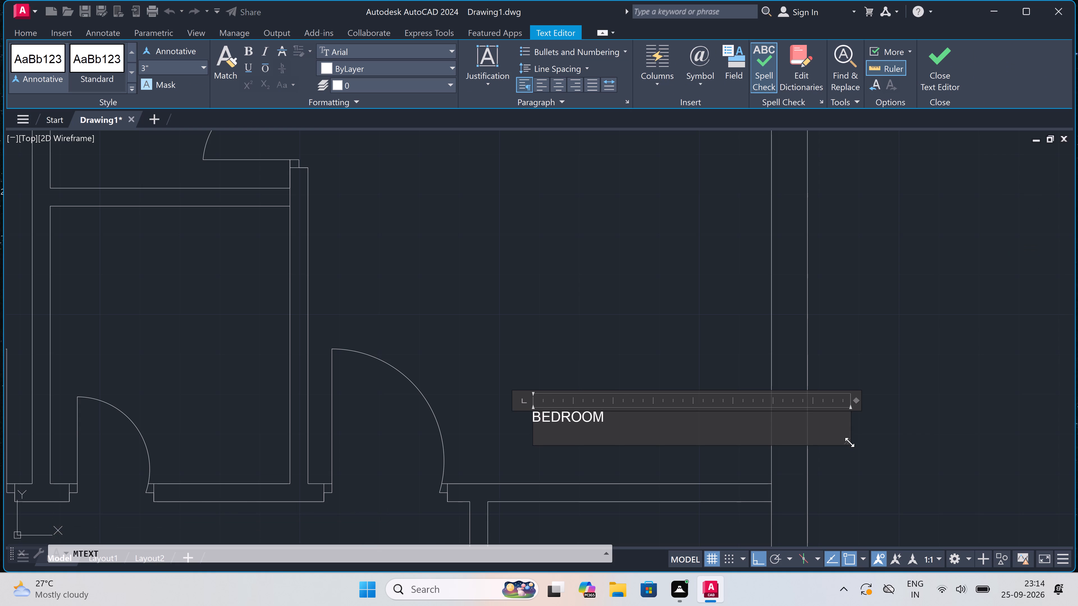
type("9'")
key("8")
key("shift+quotedbl")
type("X12'0\"")
left_click(626, 365)
Label the small upper middle room with multiline text reading TOILET and, on a second line, 5'0"X5'10".
scroll(623, 365, "down", 5)
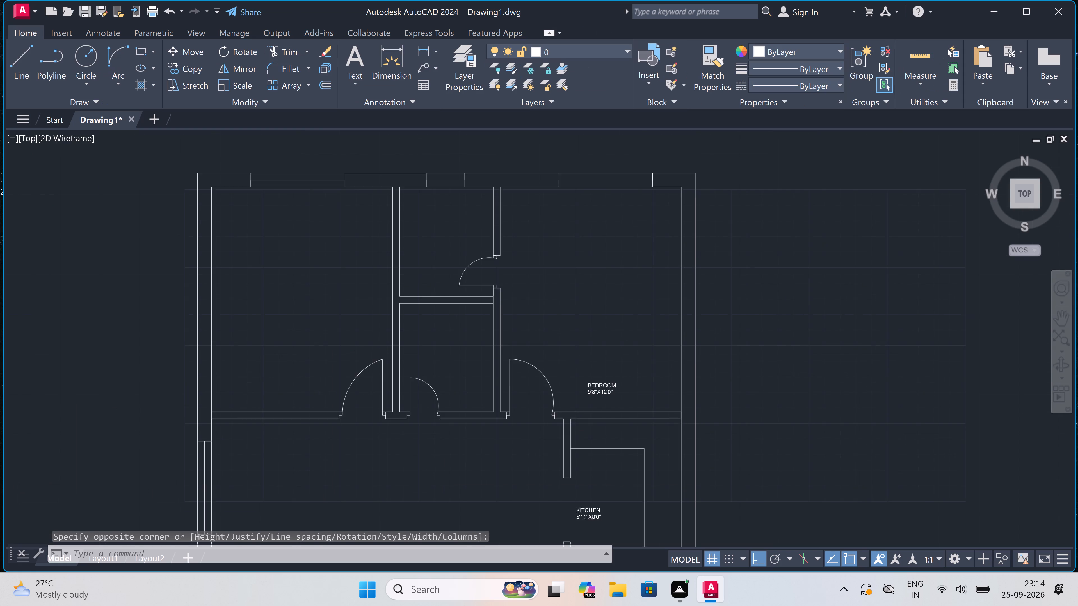
key("space")
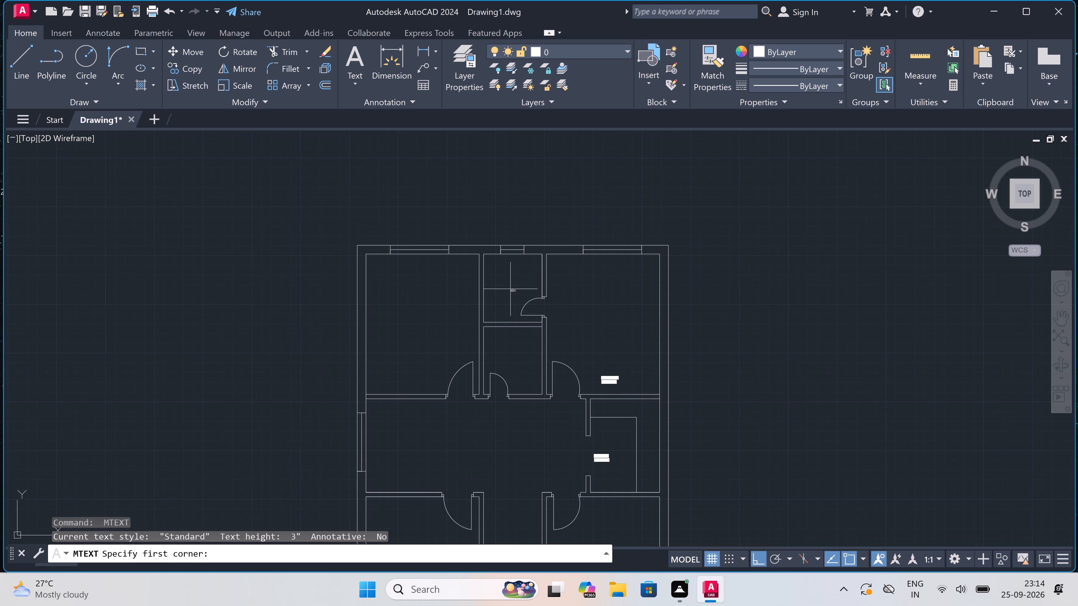
scroll(501, 263, "up", 3)
scroll(495, 283, "down", 2)
scroll(481, 346, "up", 3)
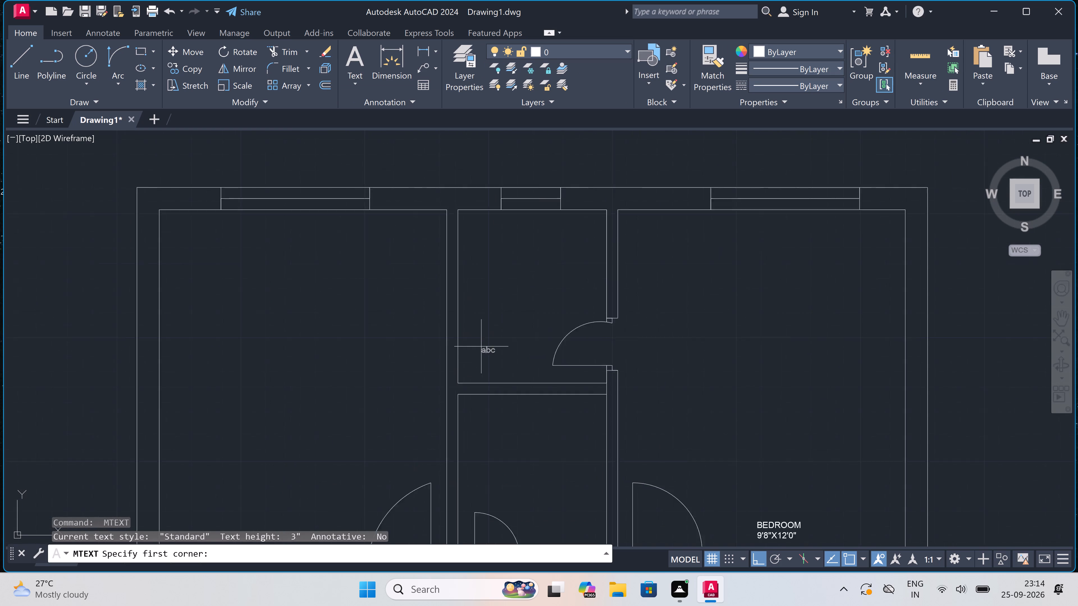
left_click_drag(449, 301, 454, 304)
left_click(779, 362)
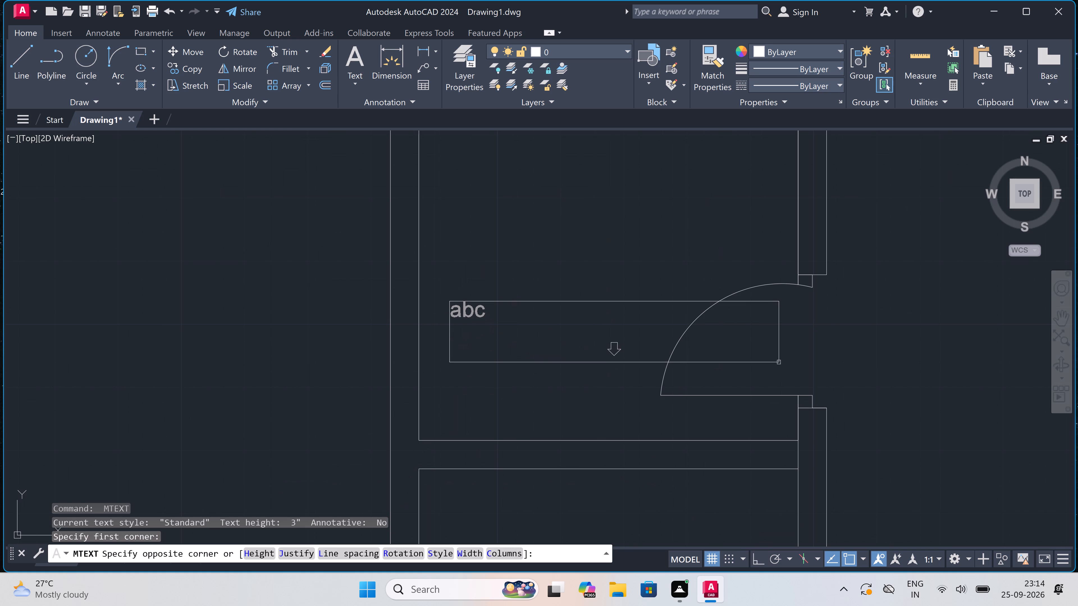
type("TOILET")
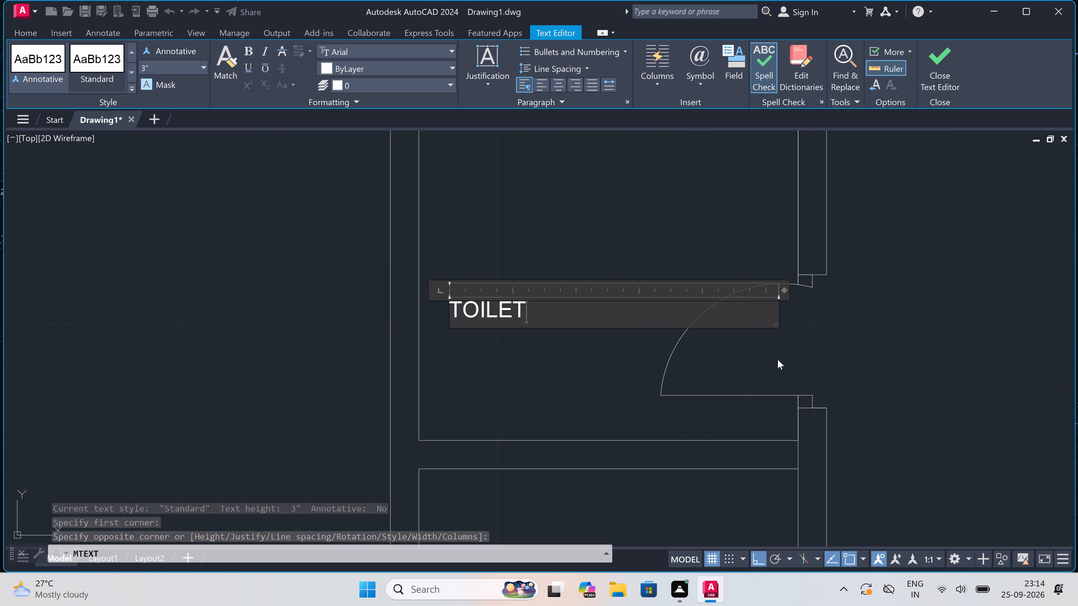
key("Return")
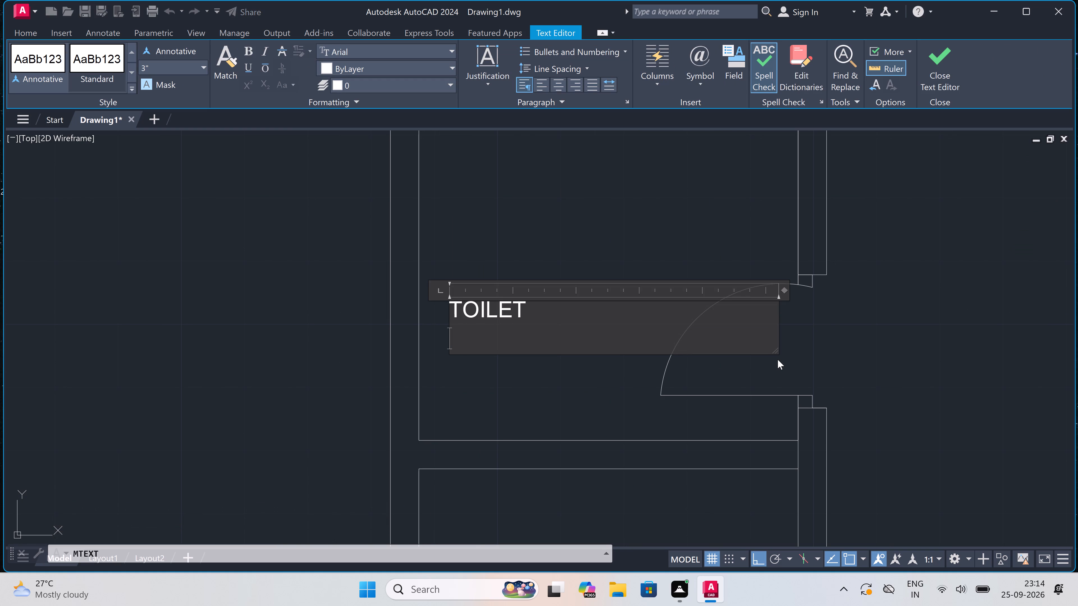
type("5'0\"X")
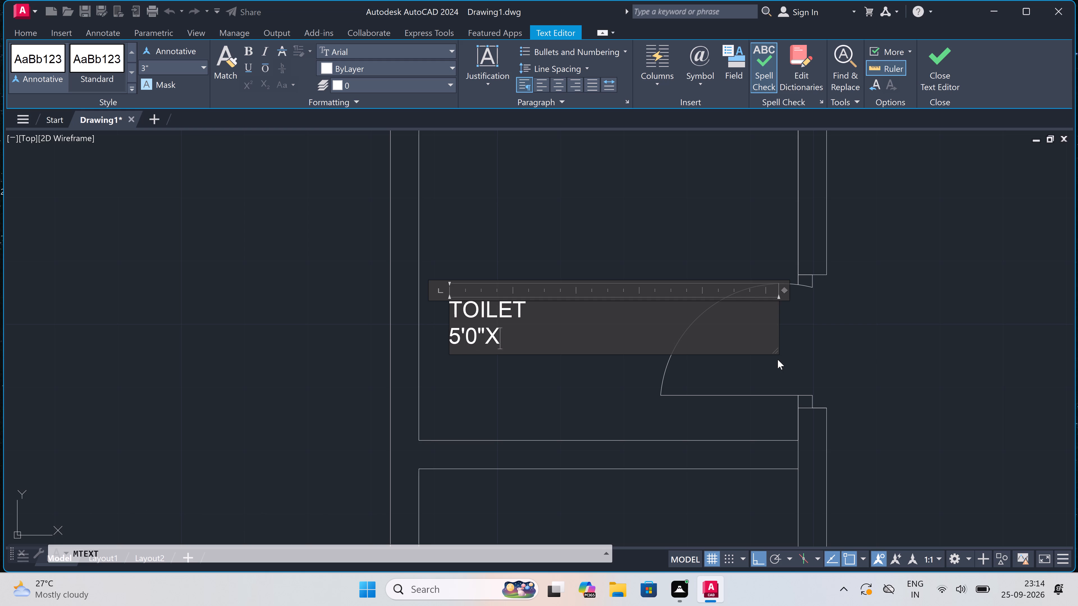
type("5'")
type("10\"")
left_click(607, 245)
Label the small room directly below the upper toilet with multiline text reading TOILET and, on a second line, 5'0"X5'10".
scroll(585, 239, "down", 5)
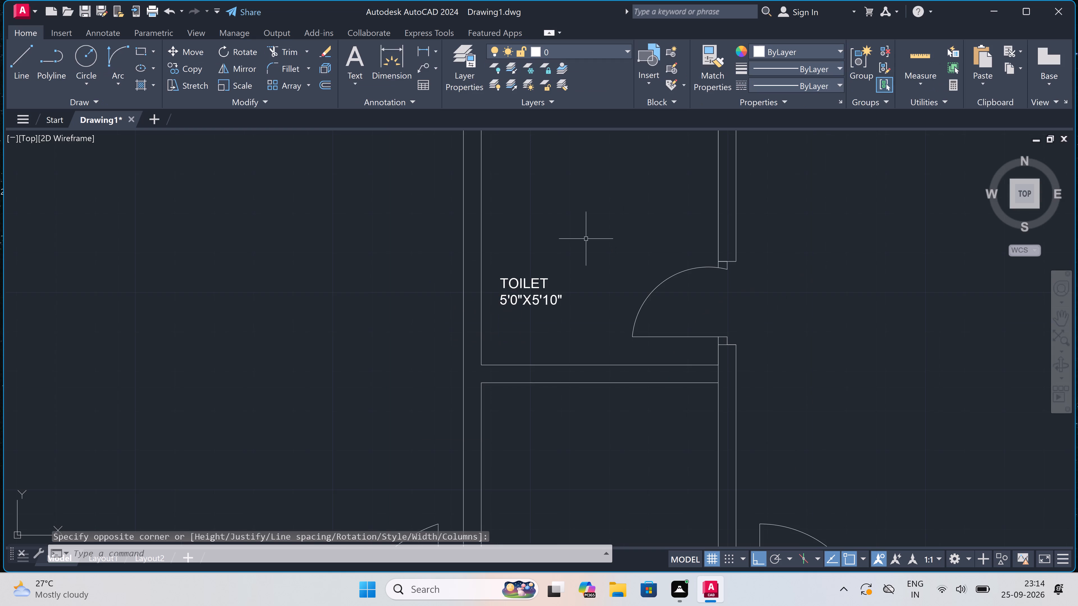
scroll(590, 313, "up", 2)
key("space")
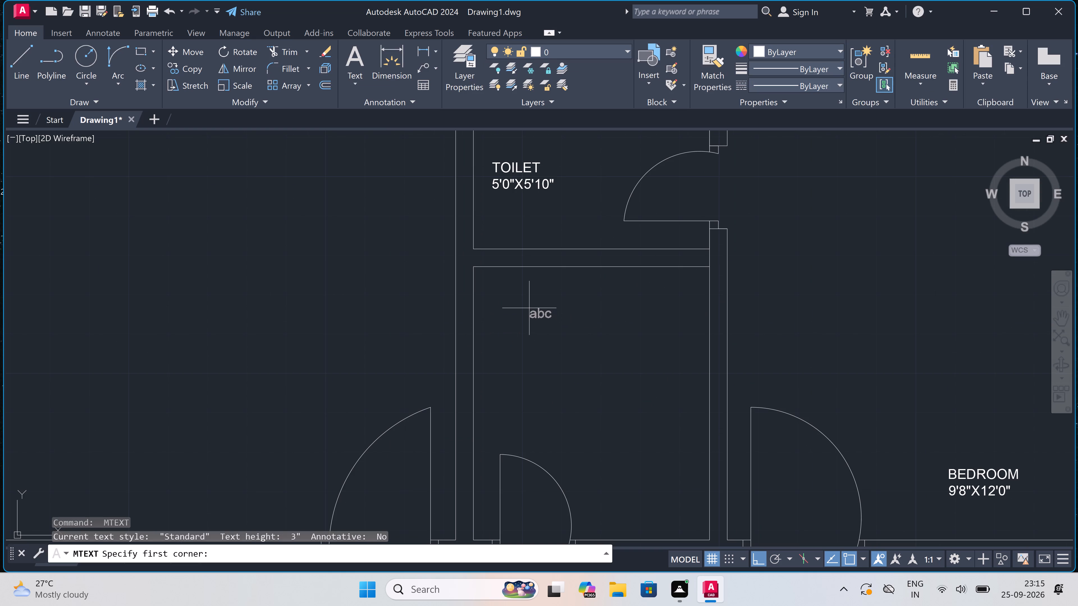
left_click_drag(580, 353, 596, 358)
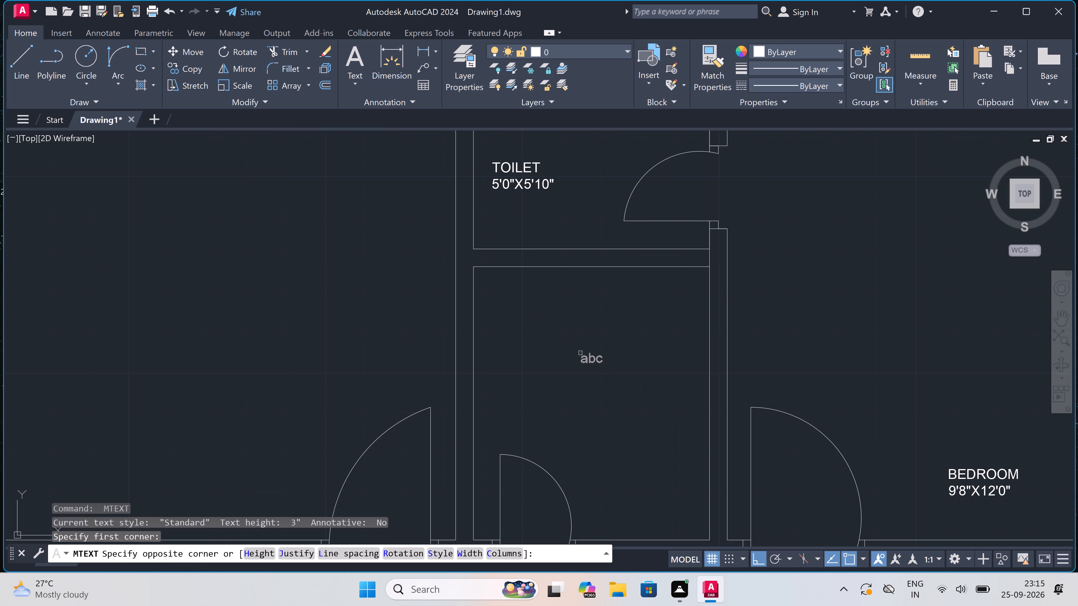
left_click(795, 389)
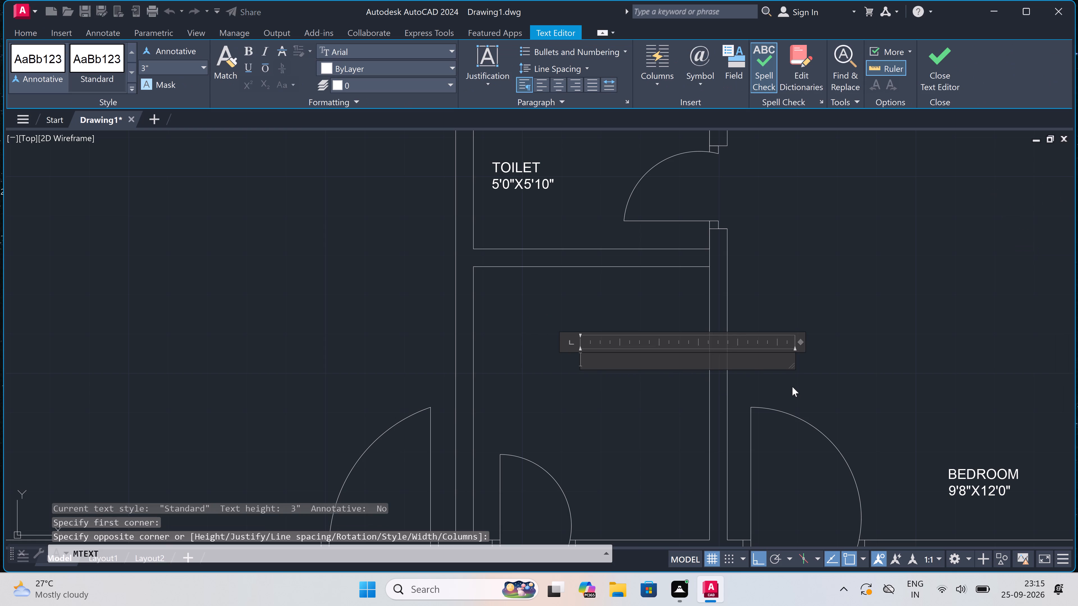
type("TO")
type("ILET")
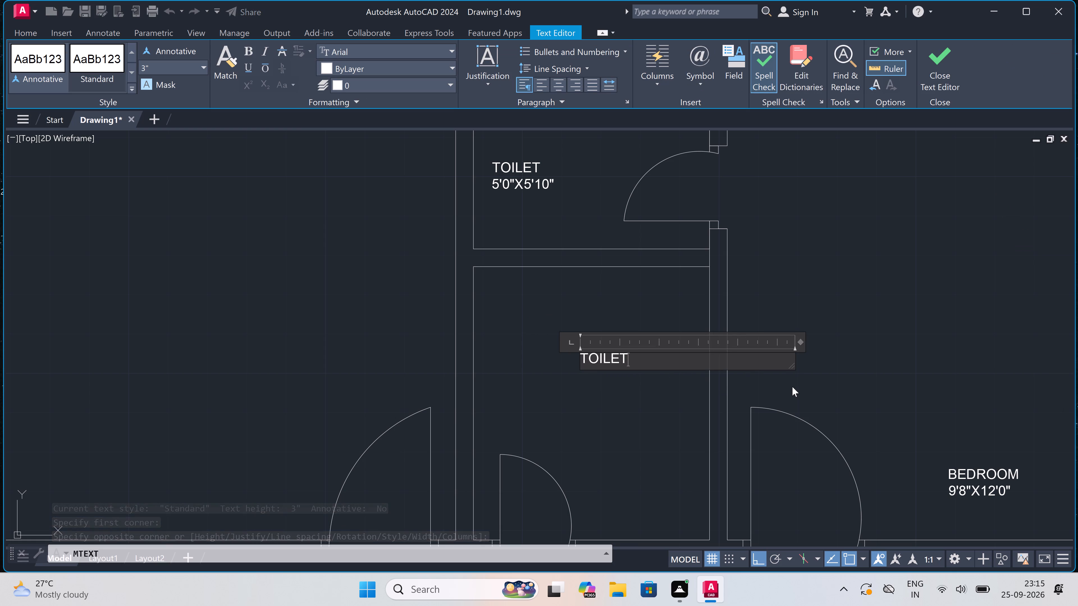
key("Return")
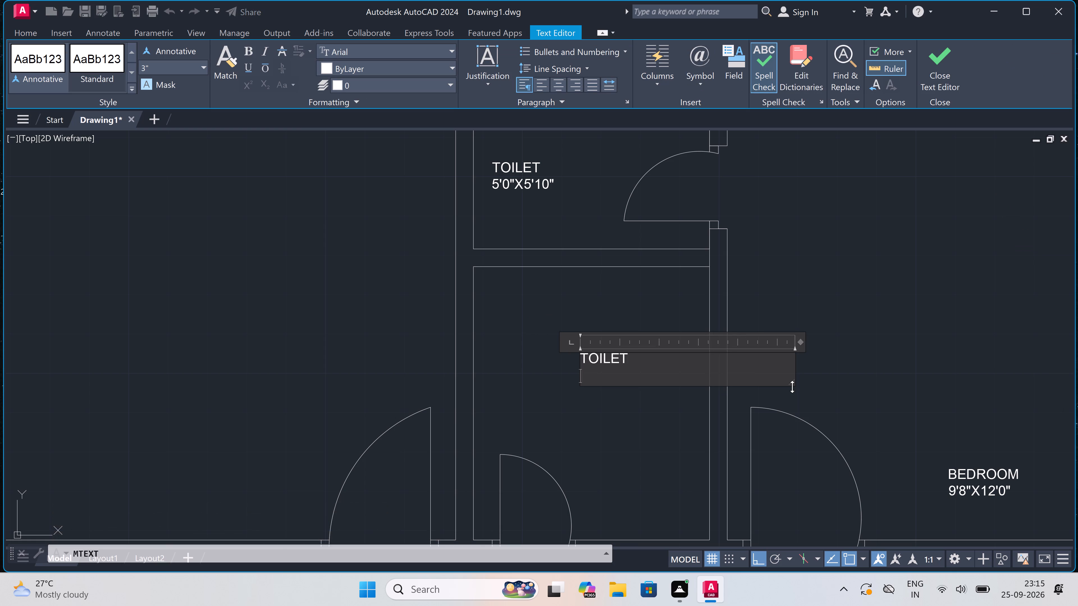
type("5'0\"")
key("x")
type("5'")
type("10\"")
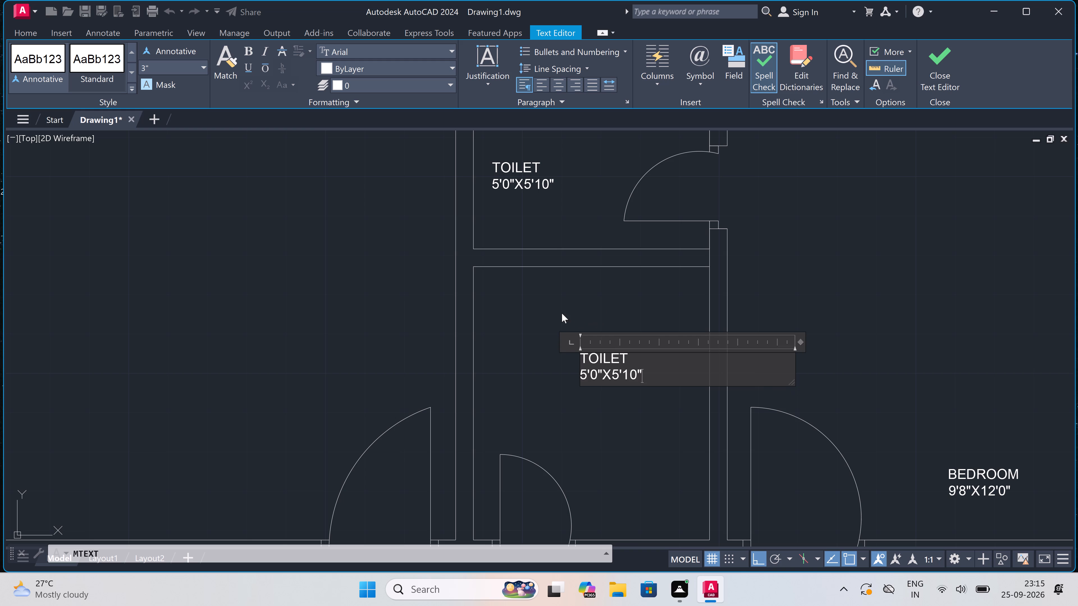
left_click(562, 313)
Label the upper left room with multiline text reading BEDROOM and, on a second line, 9'8"X12'0".
scroll(562, 312, "down", 6)
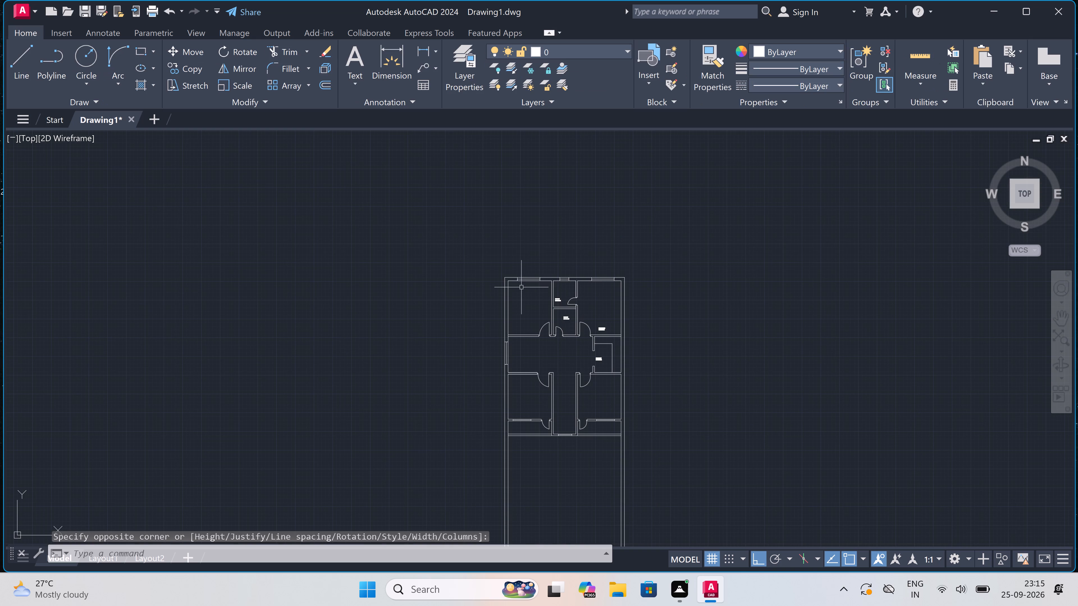
scroll(521, 312, "up", 3)
key("space")
scroll(504, 359, "up", 2)
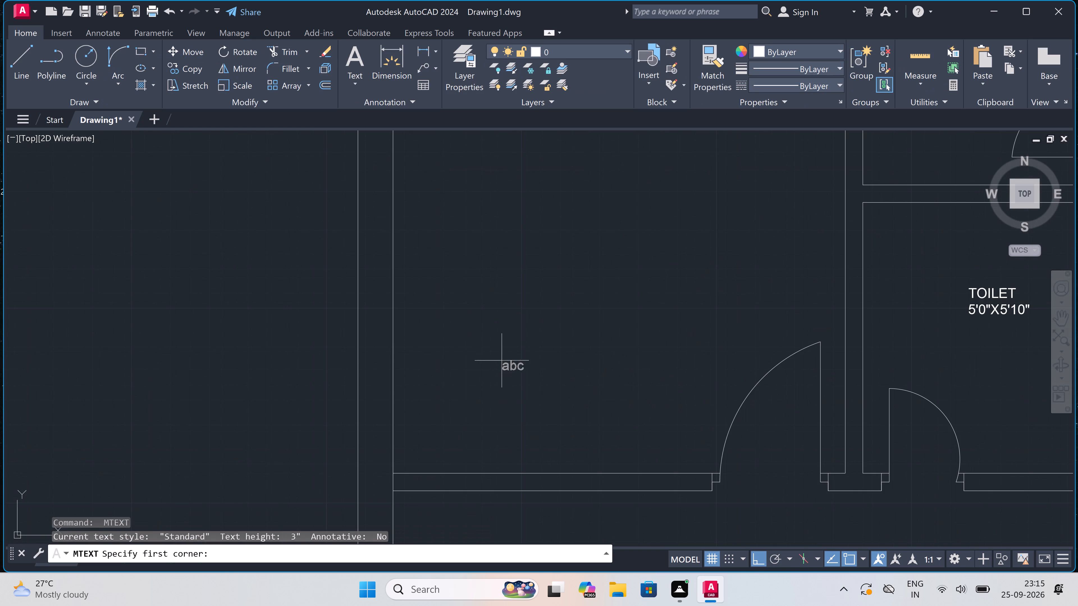
left_click_drag(452, 383, 455, 385)
left_click_drag(455, 385, 460, 389)
left_click(702, 421)
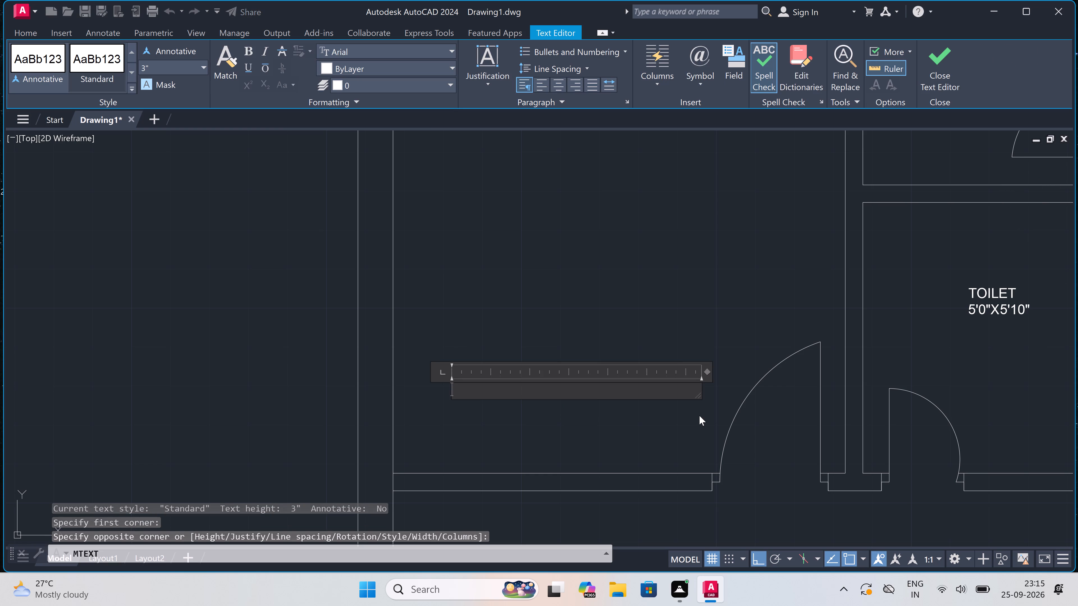
type("BEDROOM")
key("Return")
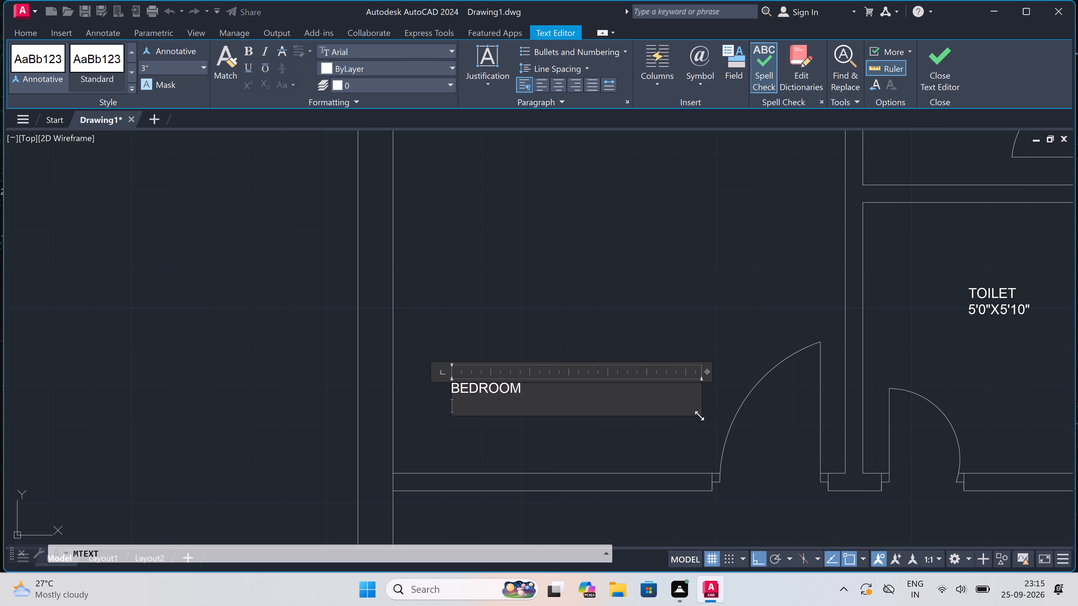
type("9'8\"X")
type("12'0\"")
left_click(581, 275)
Label the large middle room beside the kitchen with multiline text reading LIVING HALL\DINING and, on a second line, 18'10"X8'0".
scroll(579, 274, "down", 7)
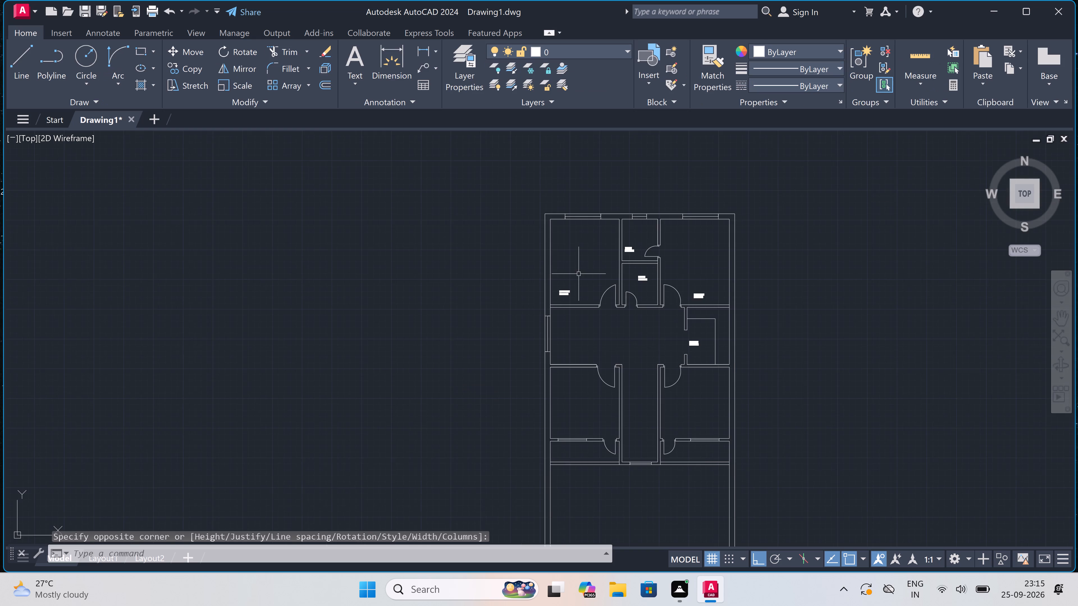
scroll(579, 274, "down", 1)
scroll(577, 257, "up", 2)
scroll(577, 257, "down", 3)
scroll(578, 290, "up", 3)
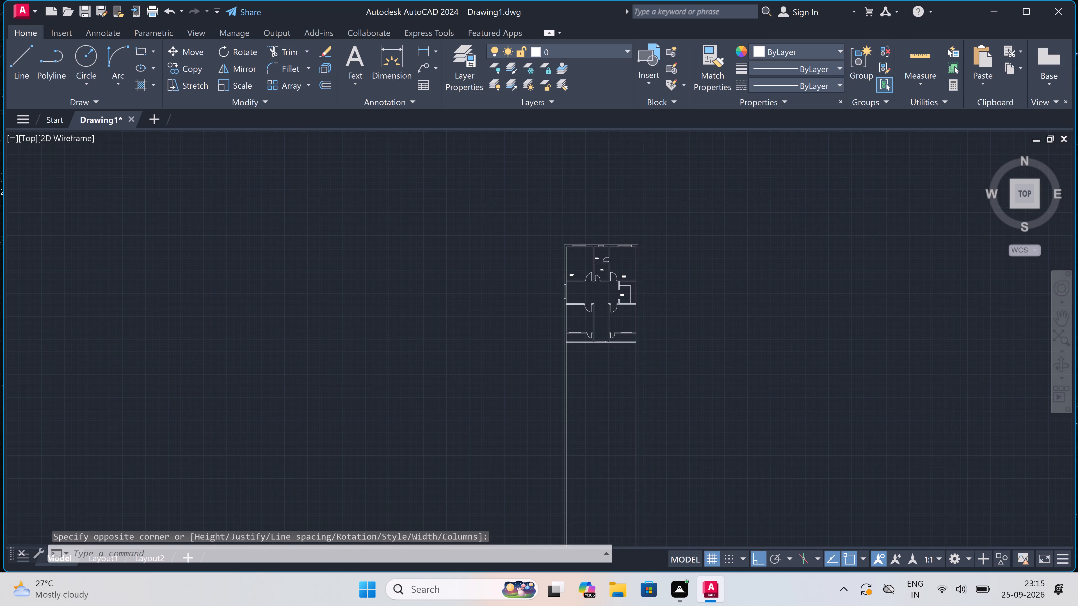
scroll(583, 281, "up", 3)
key("space")
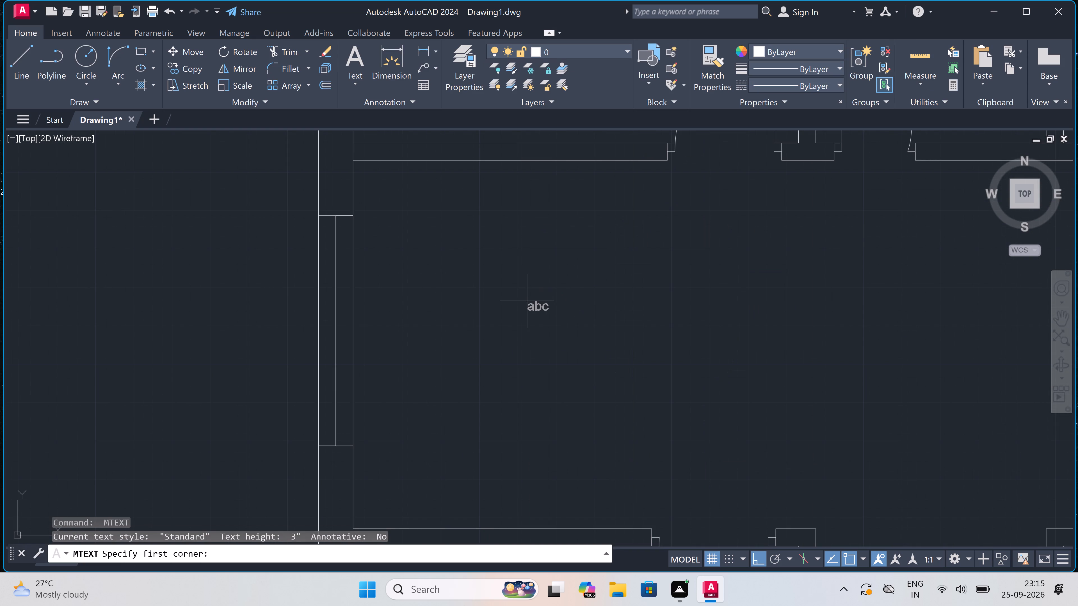
left_click_drag(491, 309, 499, 316)
left_click(752, 361)
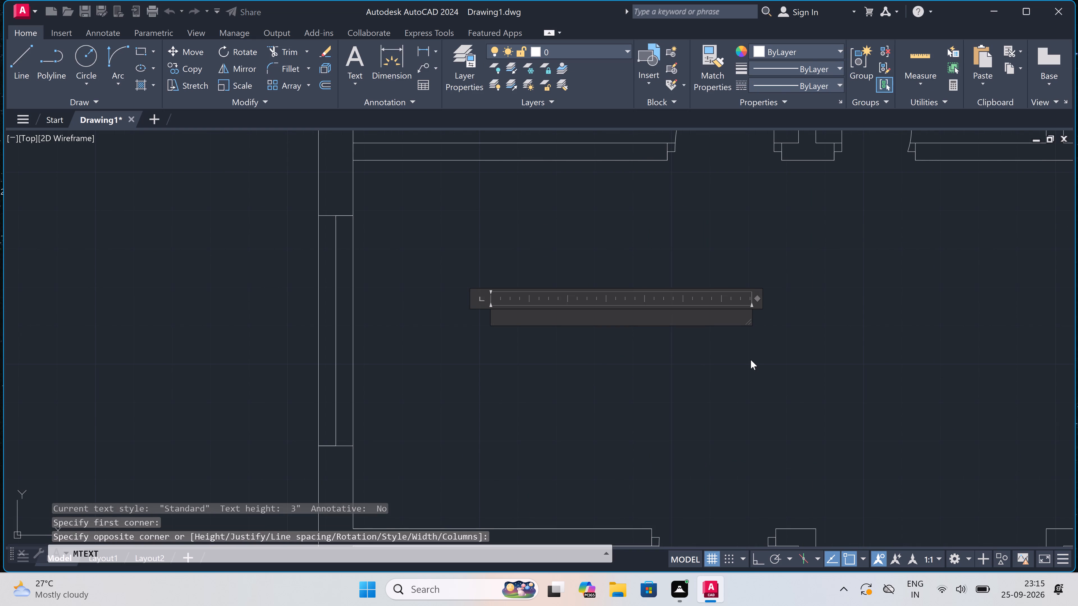
type("LIVING")
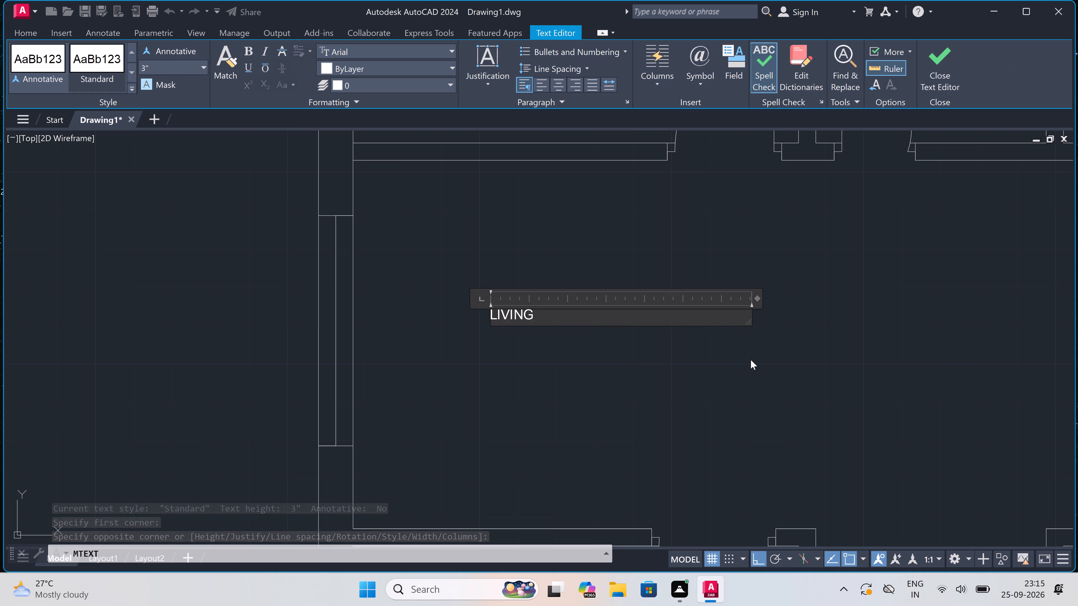
key("space")
type("HALL")
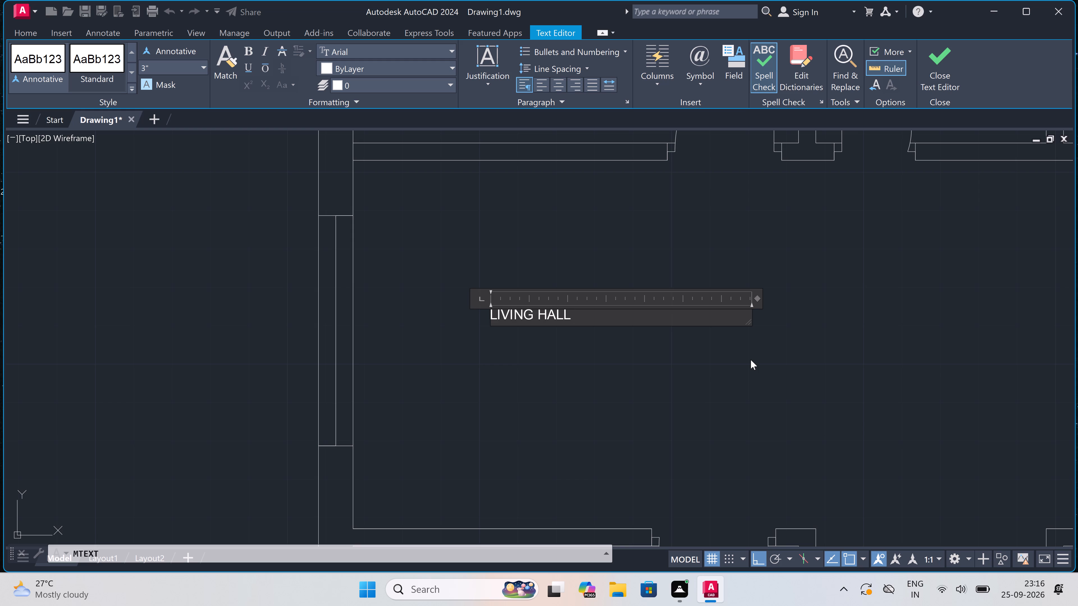
key("backslash")
type("DINING")
key("space")
key("Return")
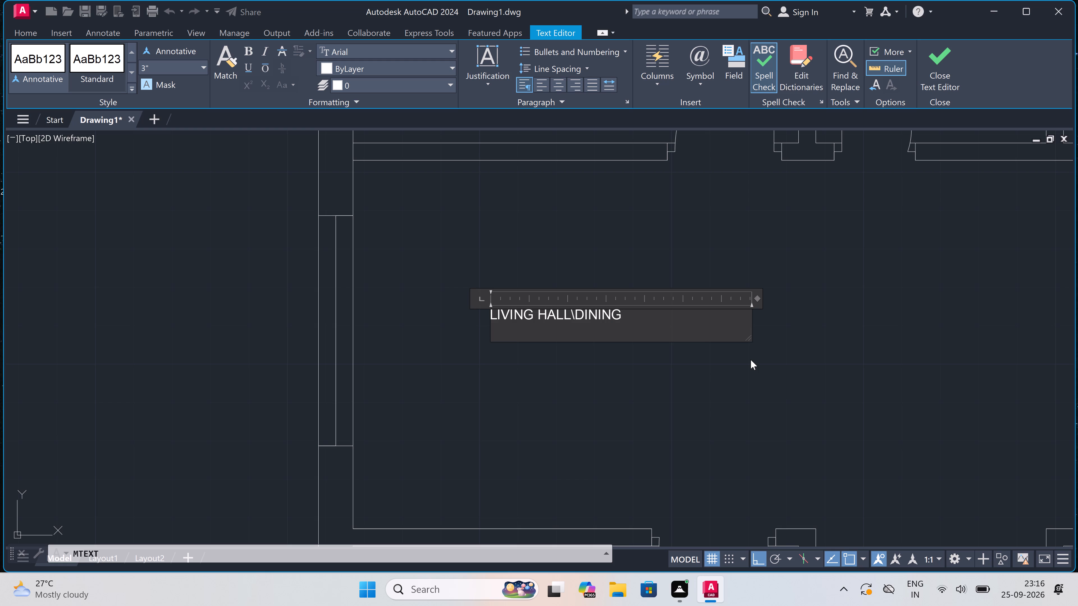
type("18'10\"")
key("x")
key("9")
key("BackSpace")
type("8'0\"")
left_click(514, 383)
Label the lower left room with multiline text reading BEDROOM and, on a second line, 9'8"X10'0".
scroll(510, 375, "down", 5)
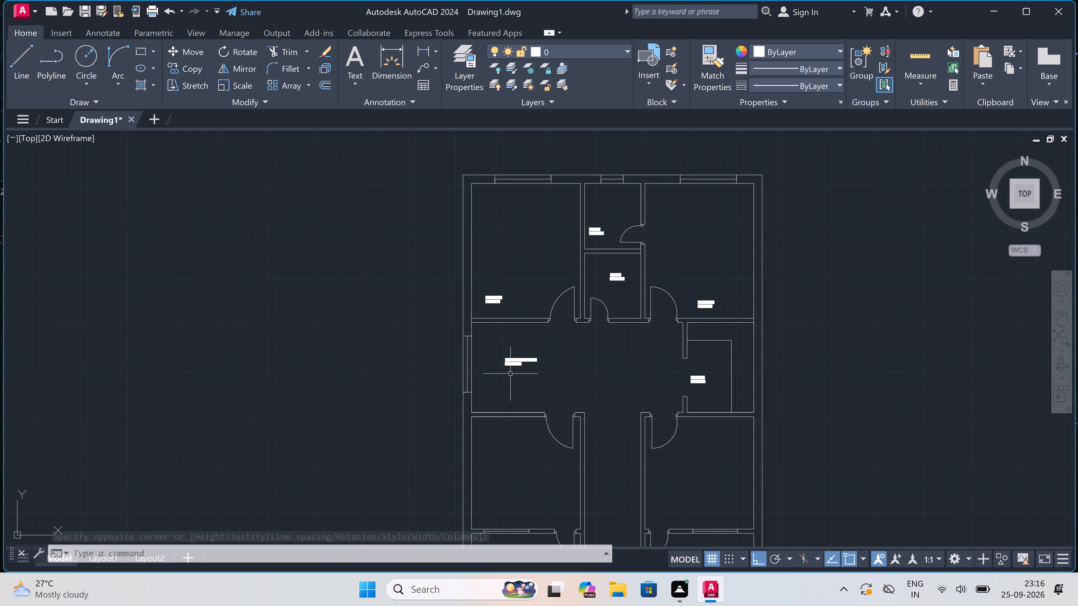
scroll(521, 355, "down", 1)
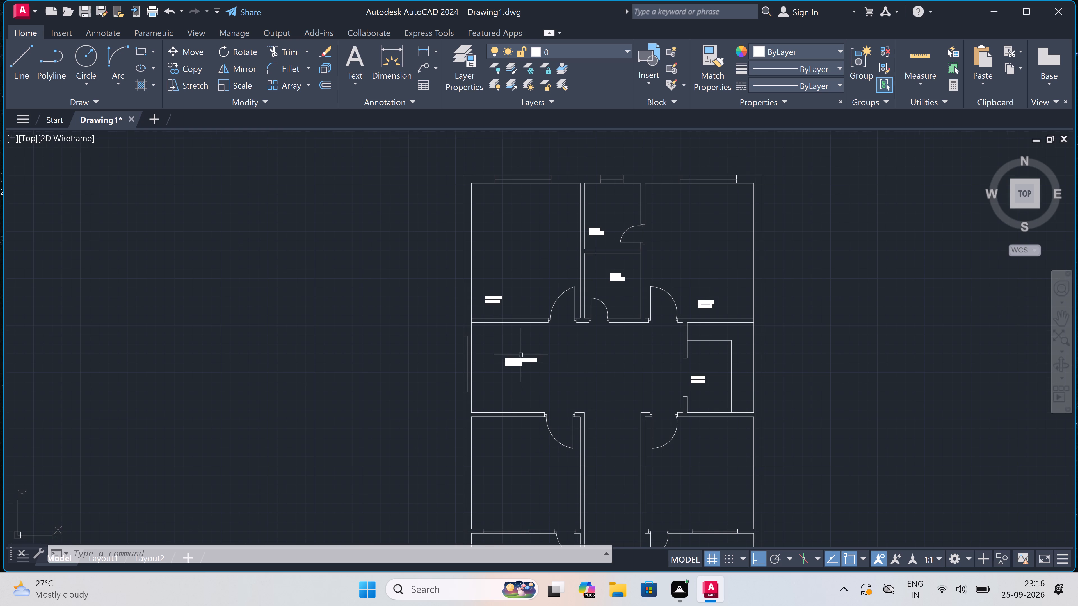
scroll(572, 335, "down", 1)
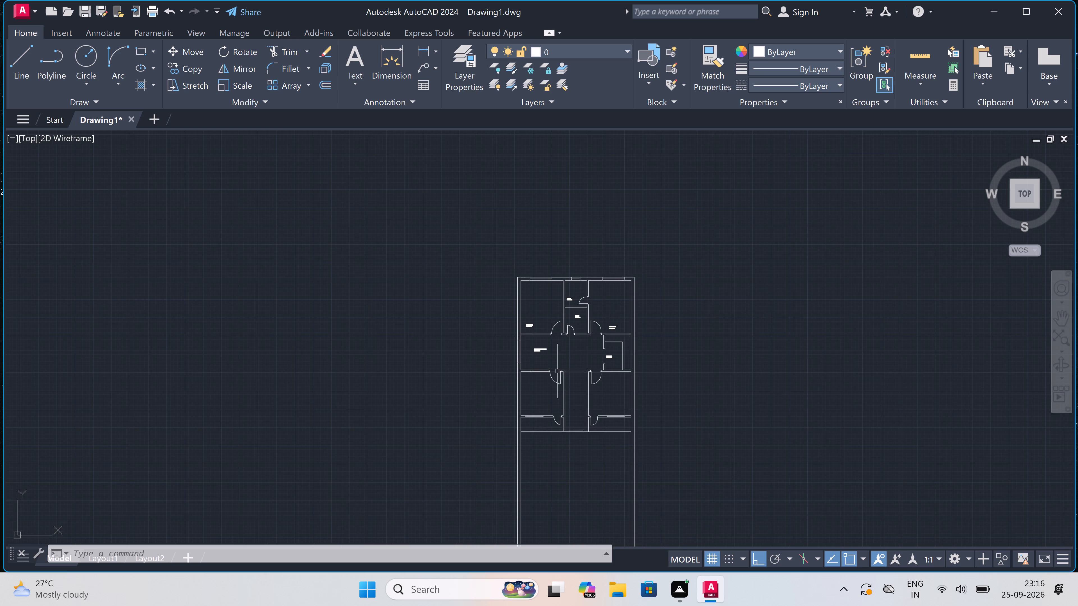
scroll(546, 396, "up", 3)
scroll(519, 437, "up", 2)
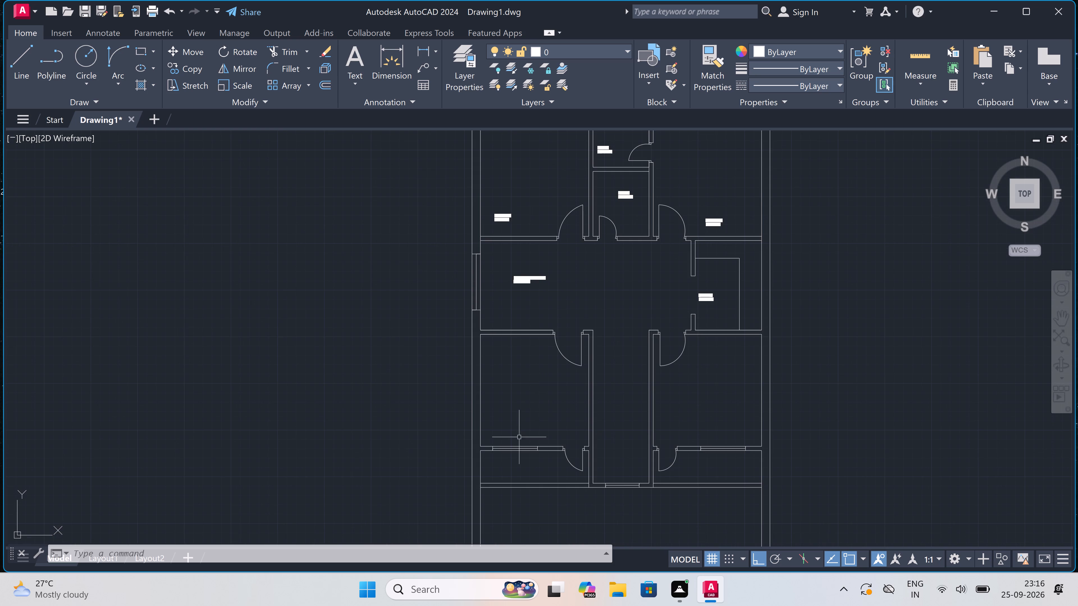
scroll(521, 414, "down", 1)
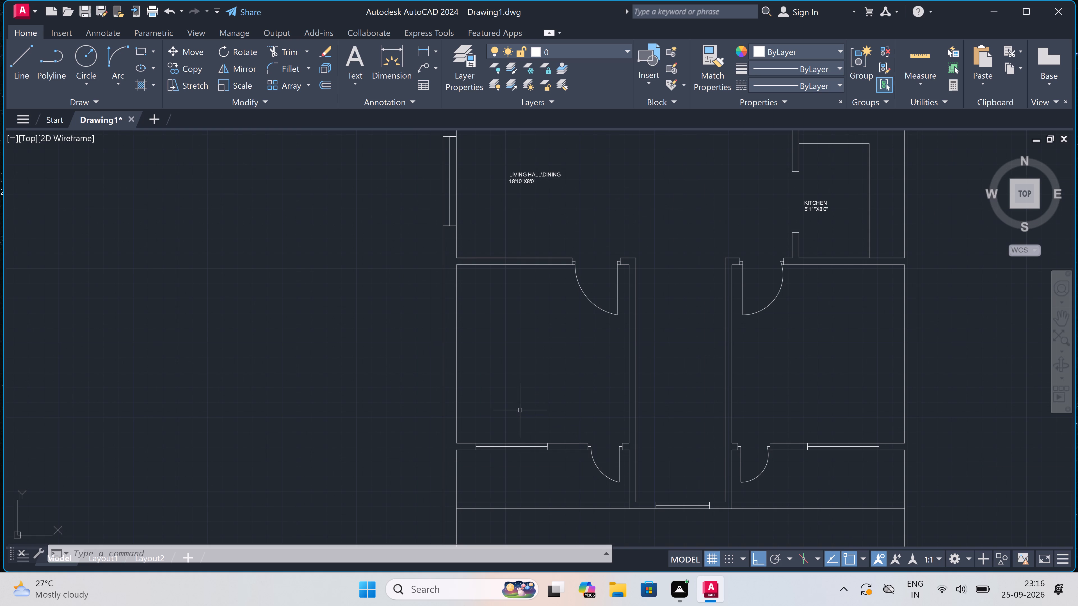
scroll(499, 318, "up", 1)
key("space")
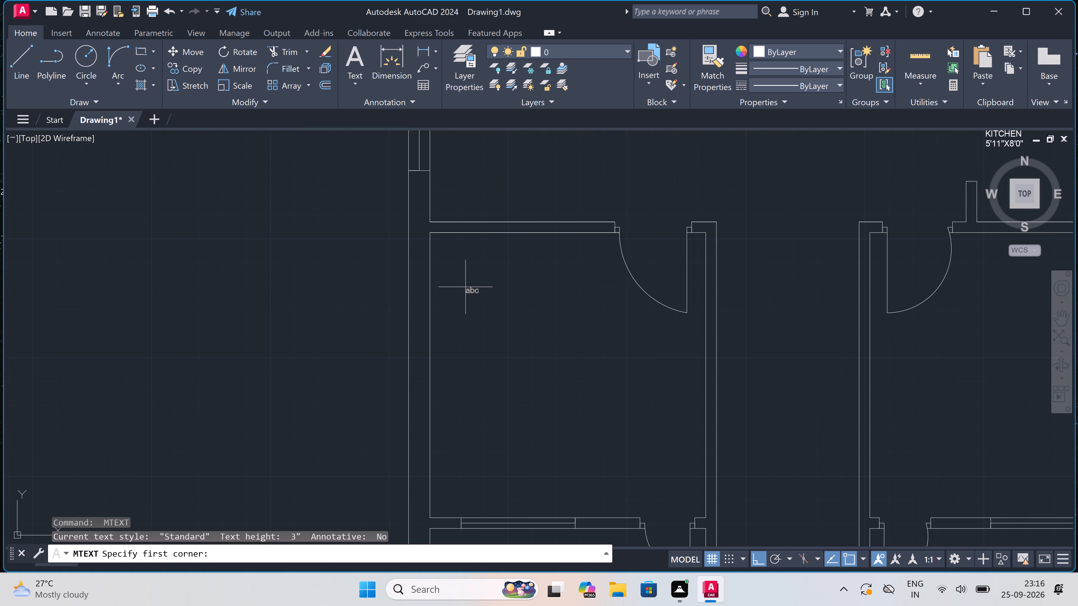
left_click(455, 275)
left_click(674, 304)
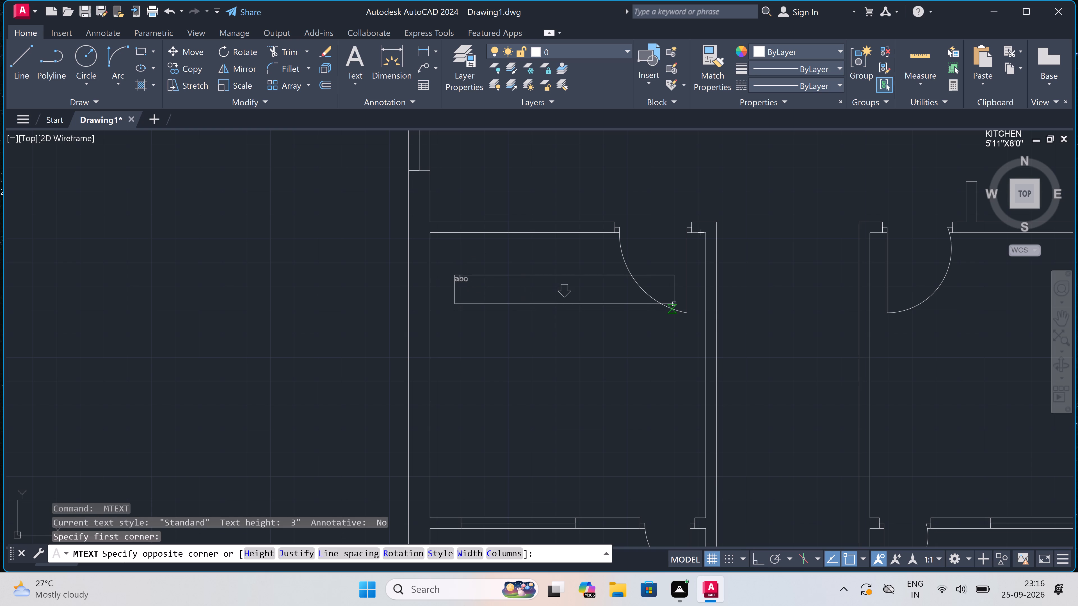
type("BEDROOM")
key("Return")
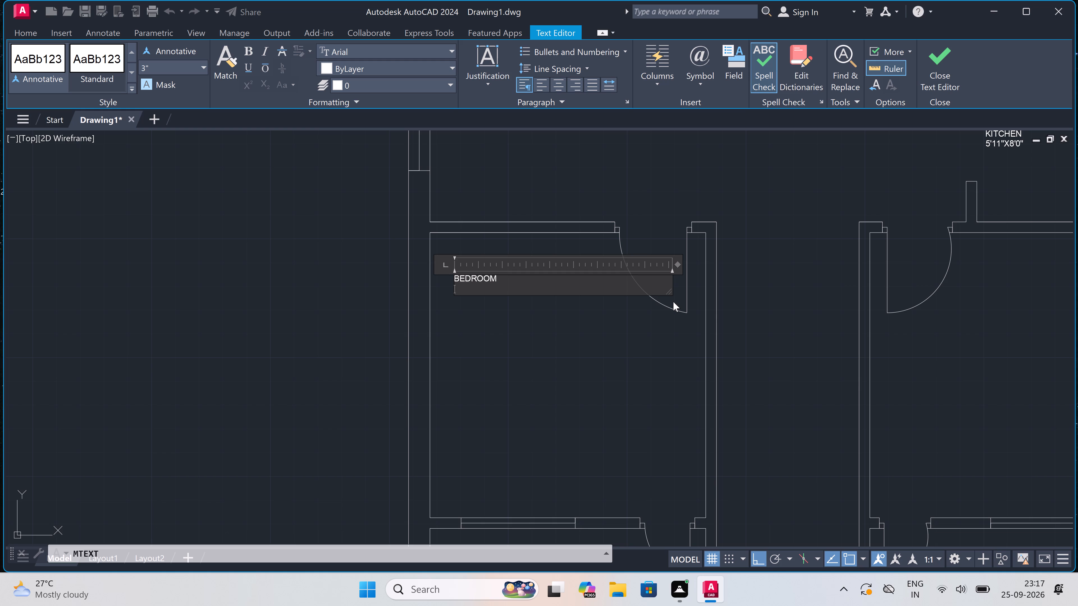
type("9'8\"X")
type("10'0\"")
left_click(502, 341)
Label the lower right room below the kitchen with multiline text reading BEDROOM and, on a second line, 9'8"X10'0".
scroll(493, 326, "down", 2)
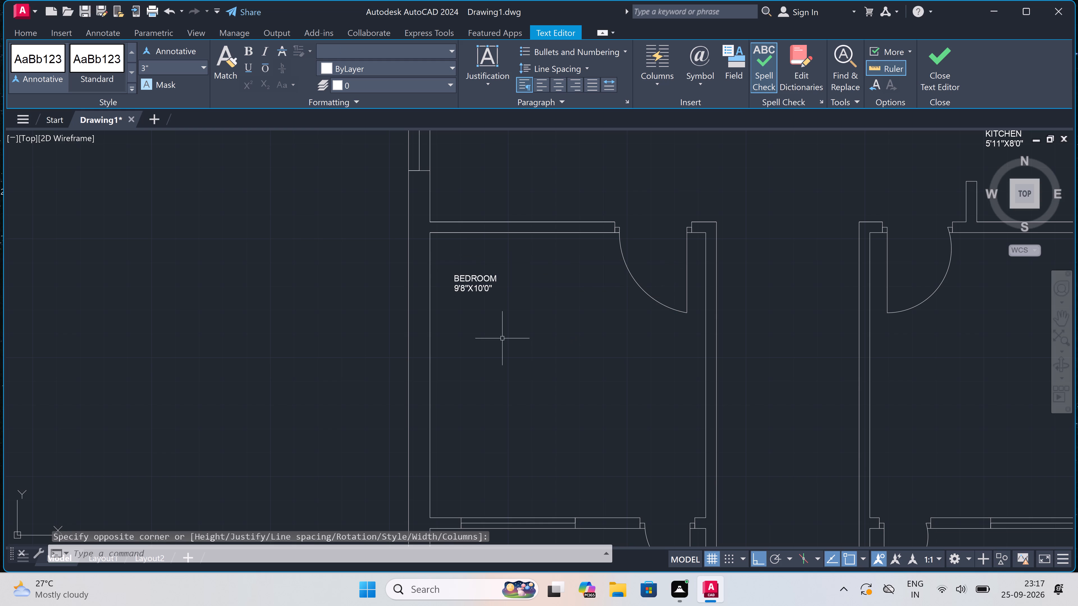
scroll(493, 326, "down", 3)
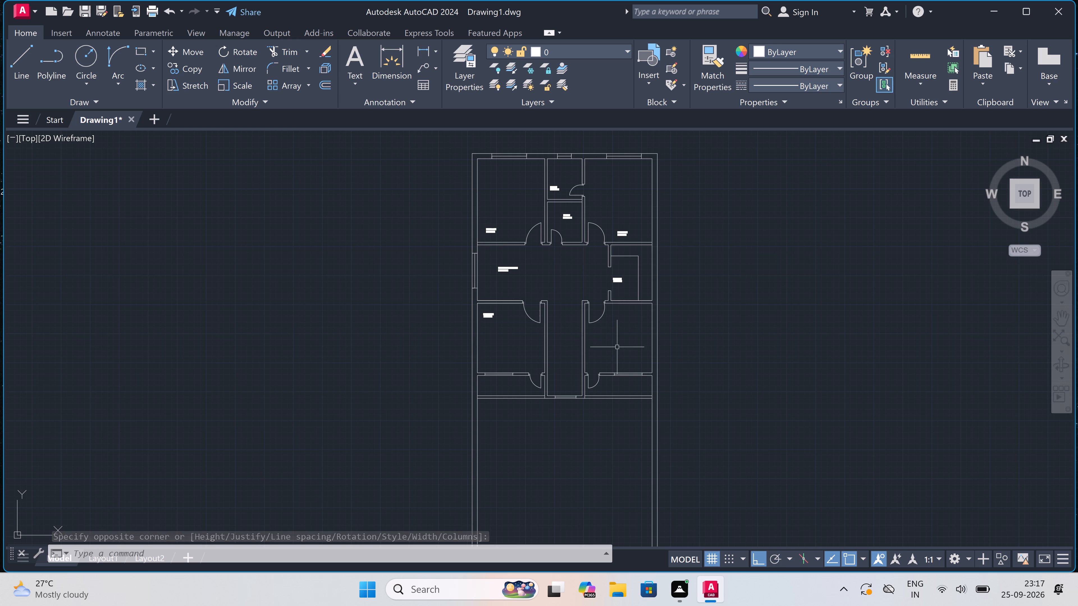
scroll(624, 322, "up", 3)
key("space")
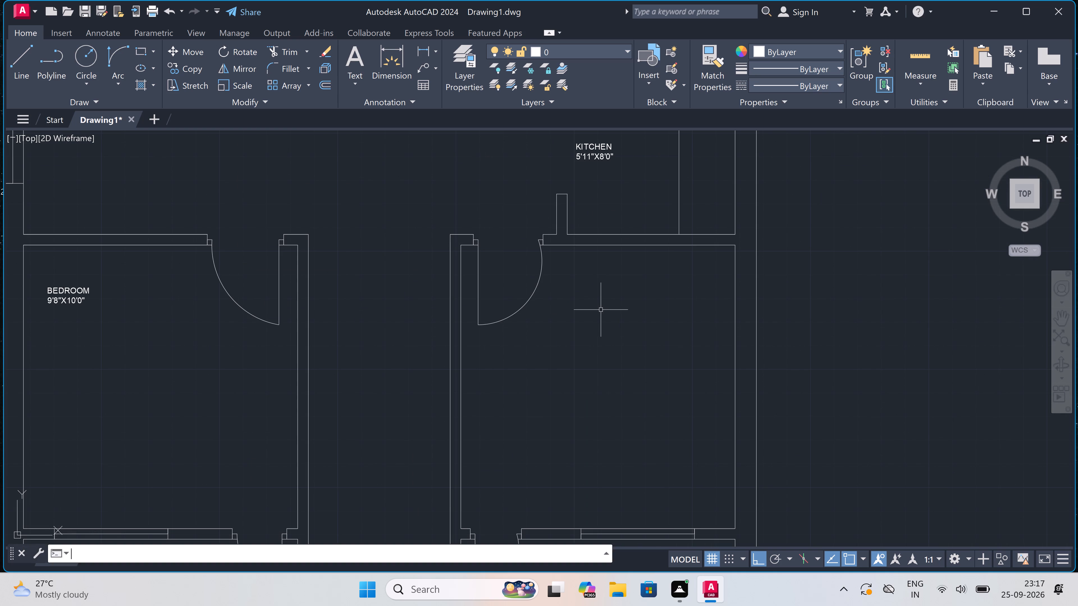
left_click(574, 275)
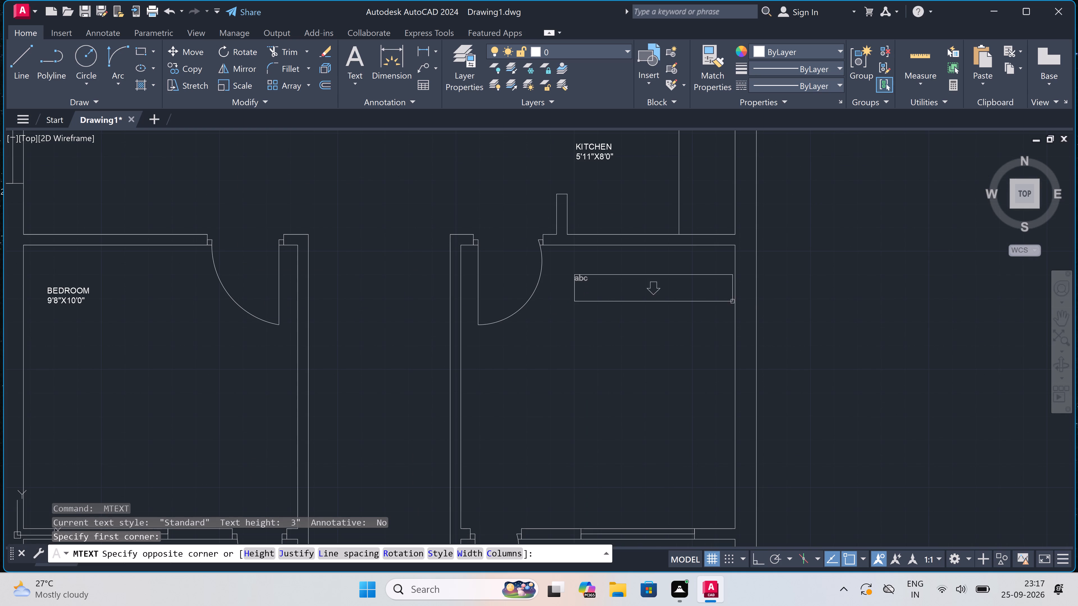
left_click(770, 300)
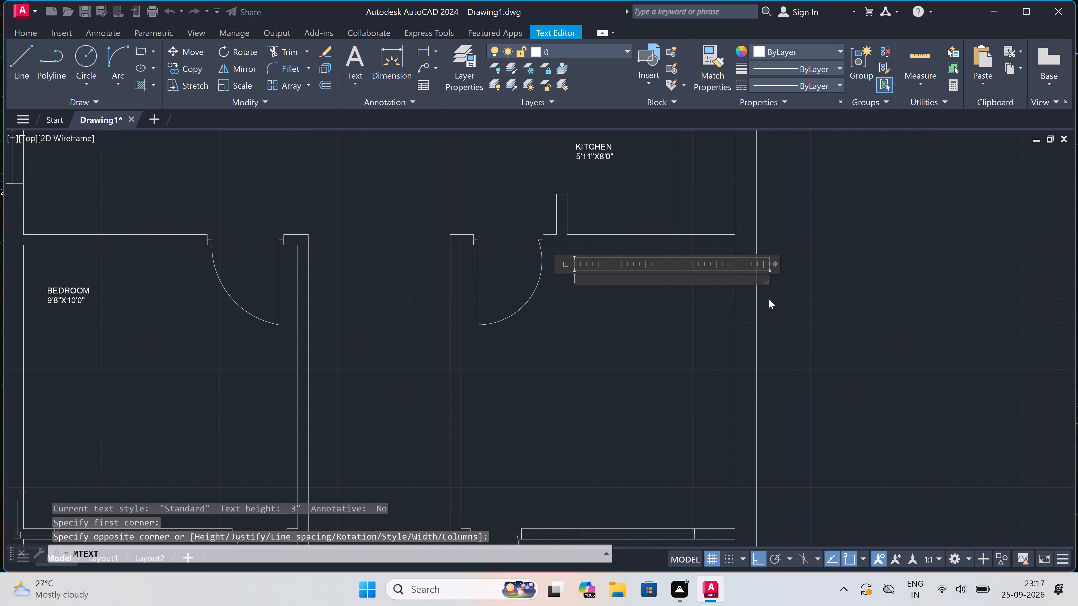
type("BEDROOM")
key("Return")
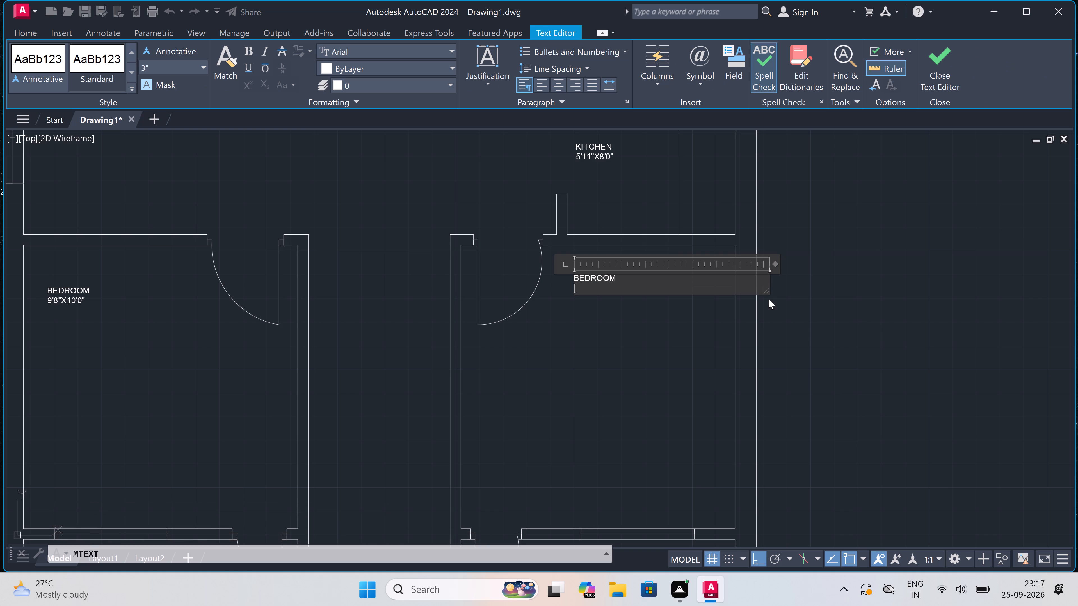
type("9'")
type("8\"")
key("x")
type("10'")
type("0\"")
left_click(602, 329)
Extend both ends of the bottom wall's outer line to the outer faces of the two exterior side walls.
scroll(599, 325, "down", 5)
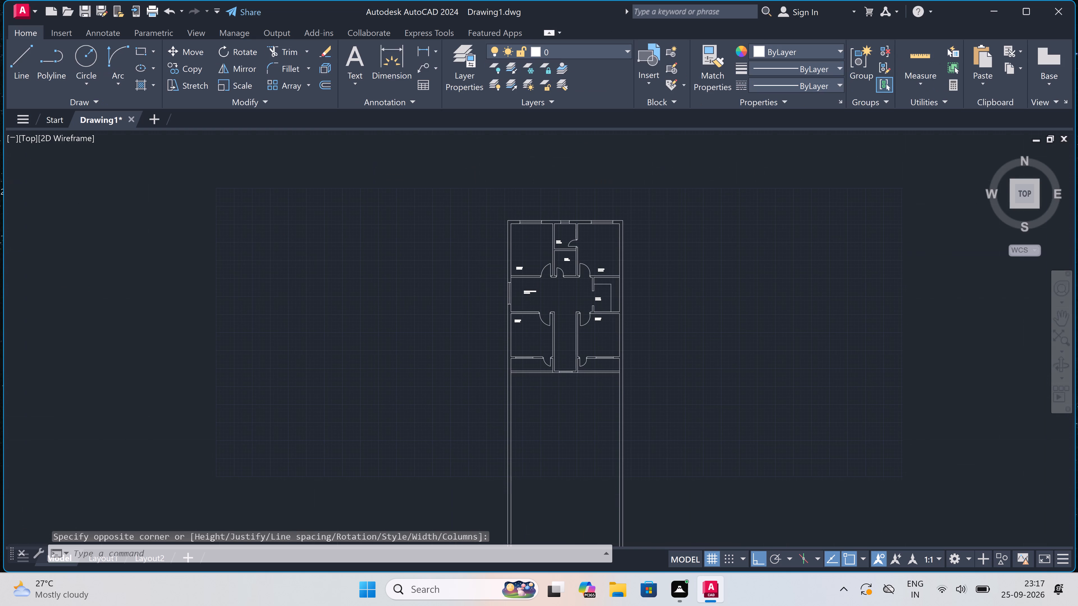
scroll(550, 390, "up", 3)
key("Escape")
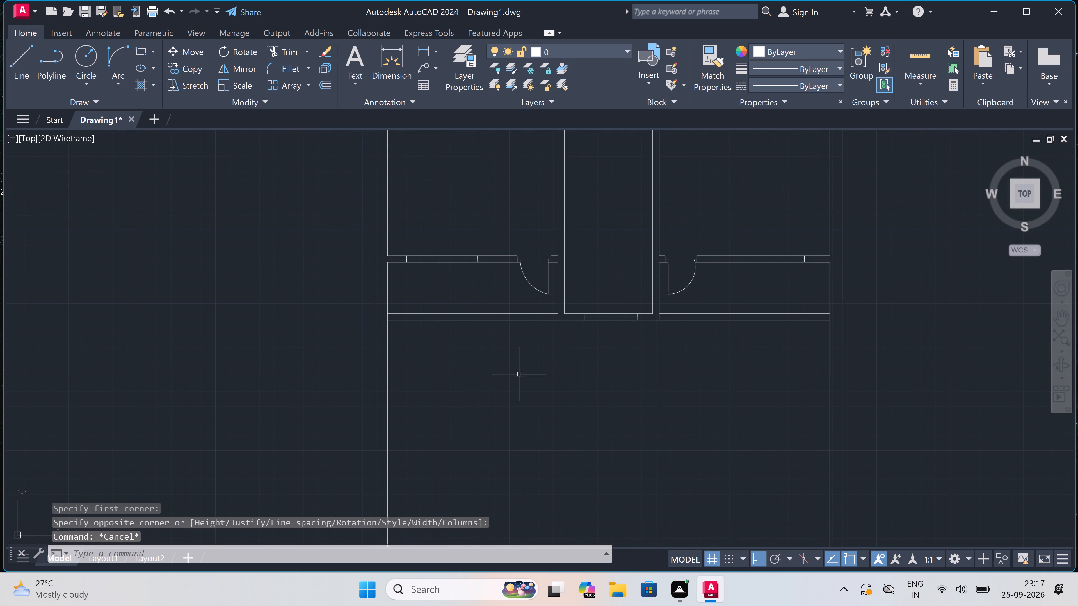
key("e")
key("x")
key("space")
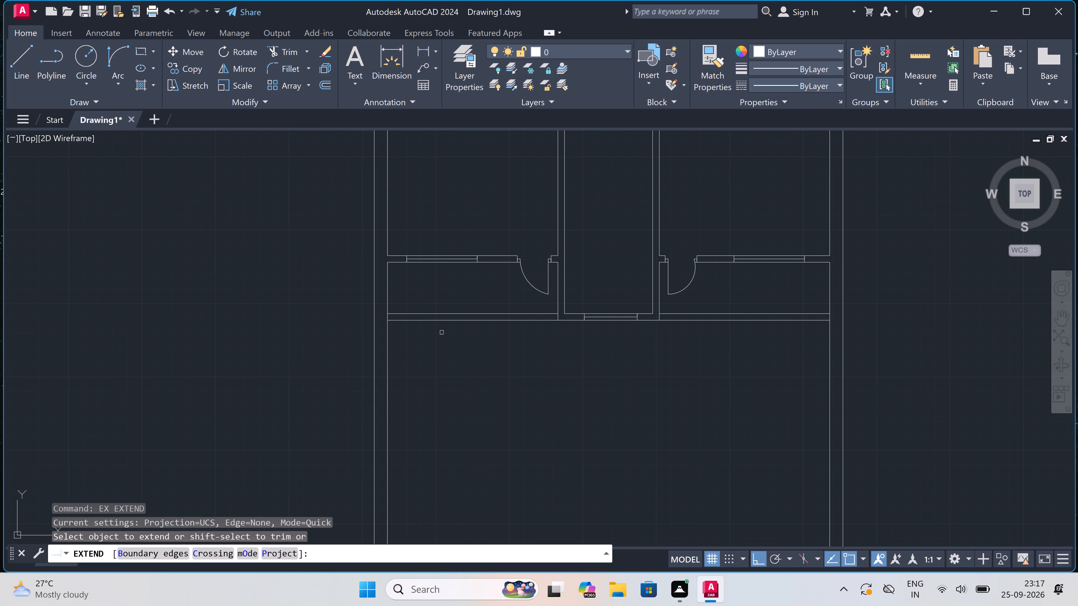
left_click(412, 319)
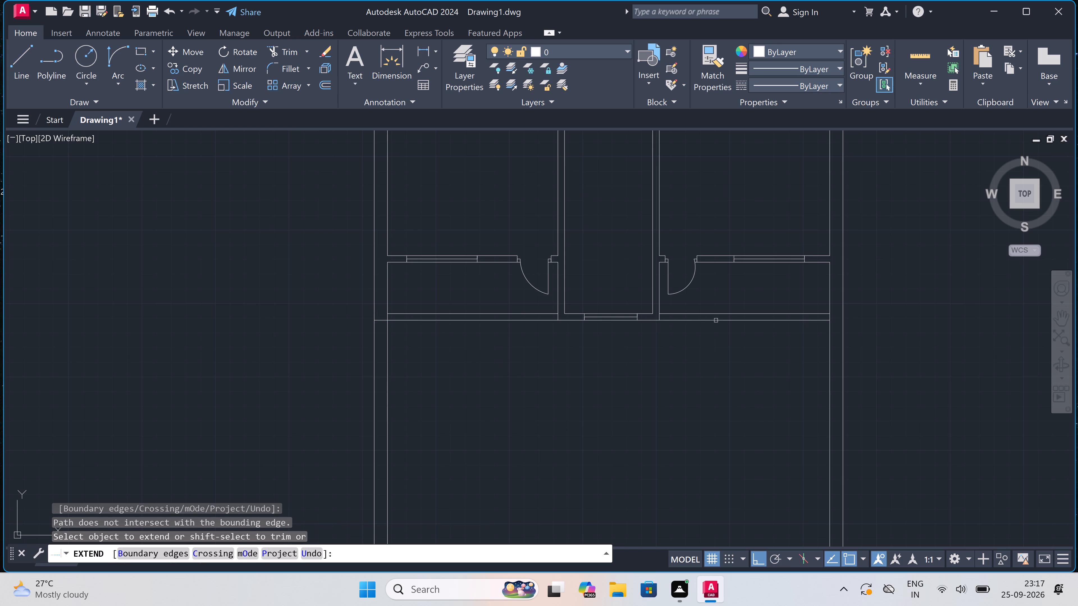
left_click(717, 320)
key("Escape")
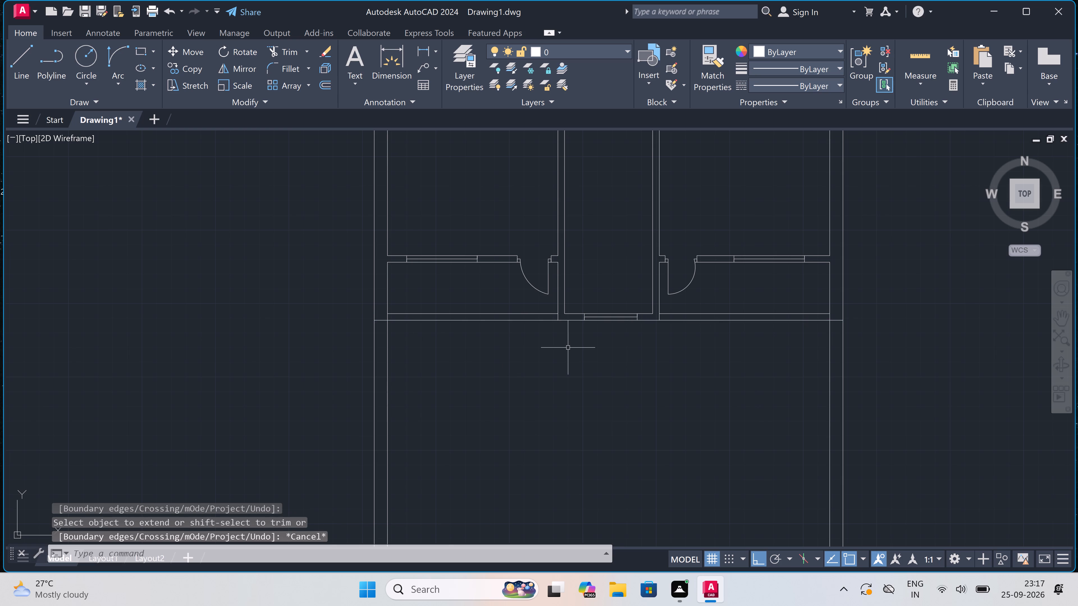
Trim away the exterior side wall lines that run below the bottom wall on both sides of the plan.
type("TR")
key("space")
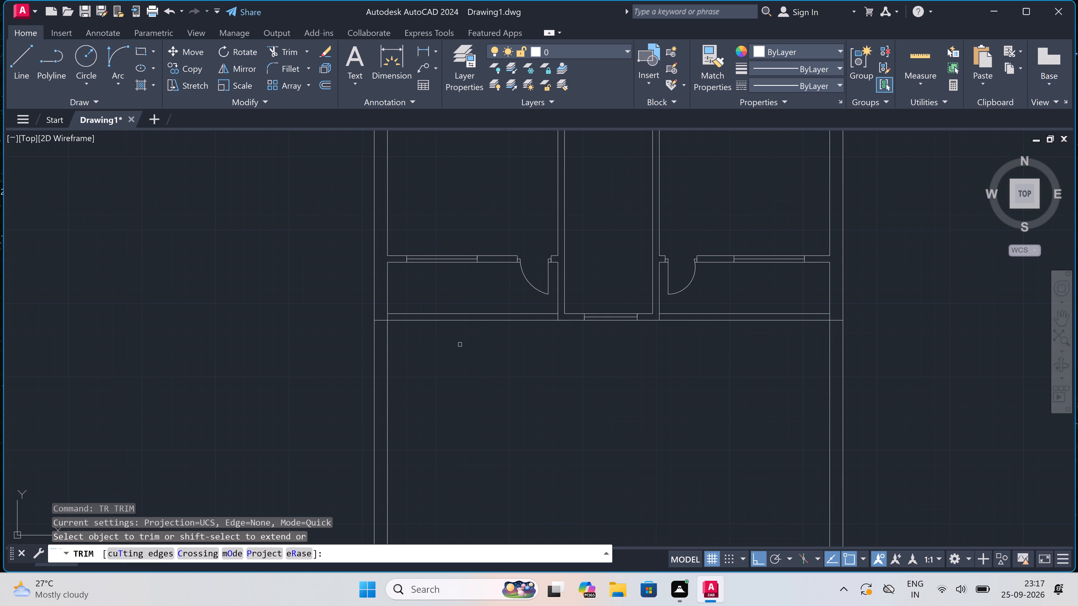
left_click_drag(321, 366, 325, 366)
left_click_drag(330, 366, 333, 366)
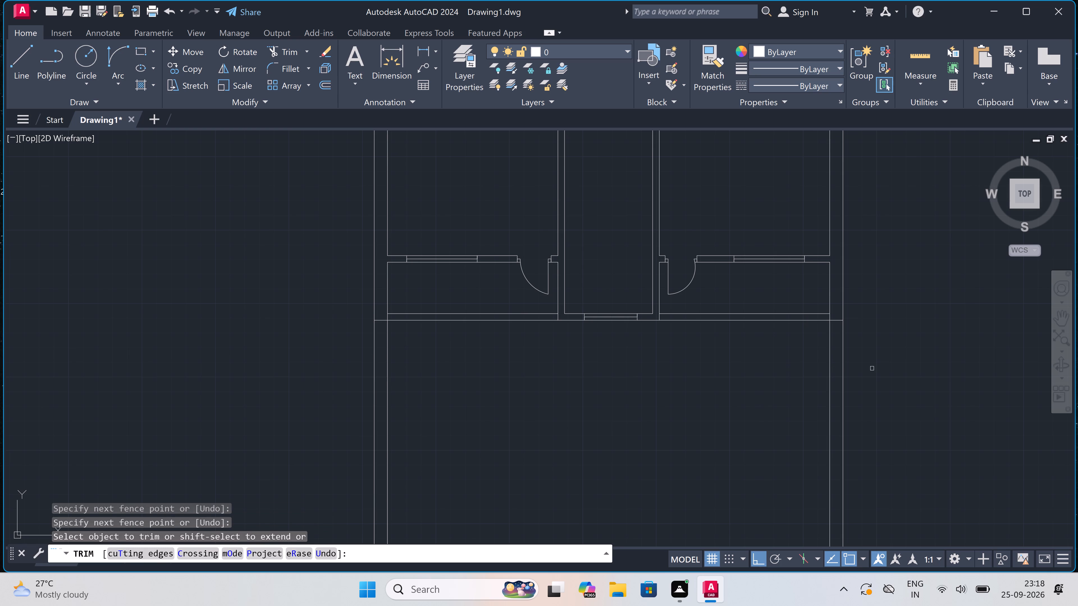
left_click_drag(872, 364, 867, 365)
left_click_drag(805, 366, 737, 366)
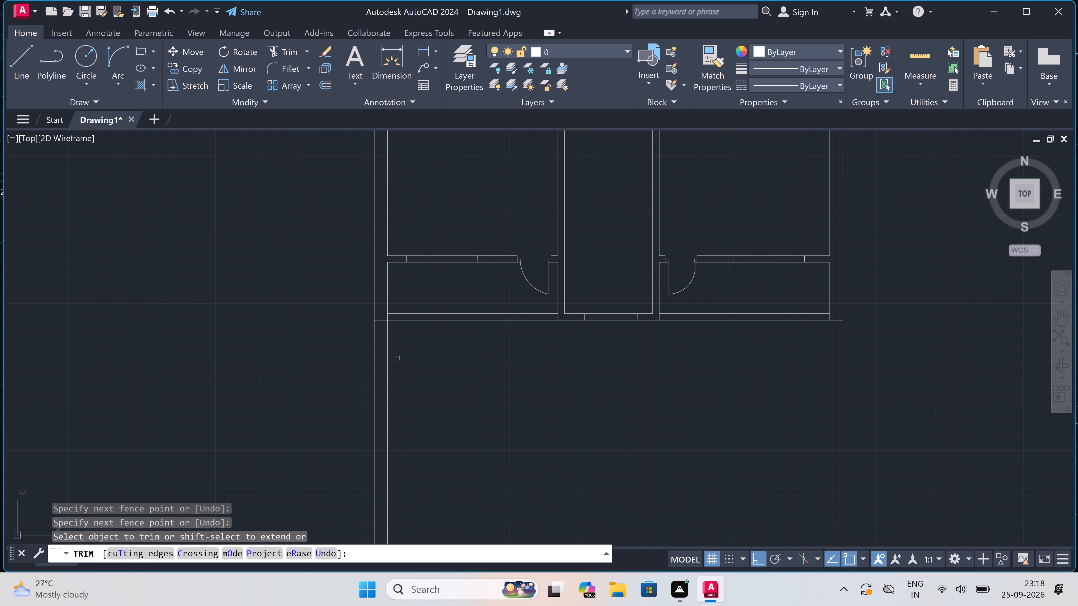
triple_click(382, 358)
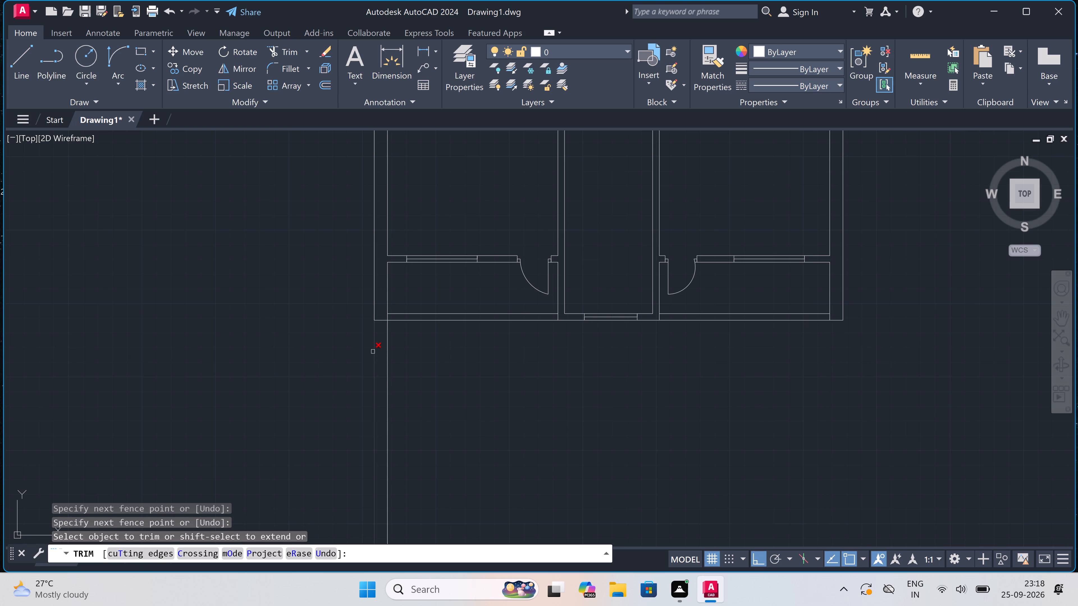
double_click(367, 349)
left_click(424, 350)
Trim the side wall's inner line stub crossing the bottom wall at the plan's lower left corner.
scroll(392, 317, "up", 4)
left_click_drag(324, 315, 337, 317)
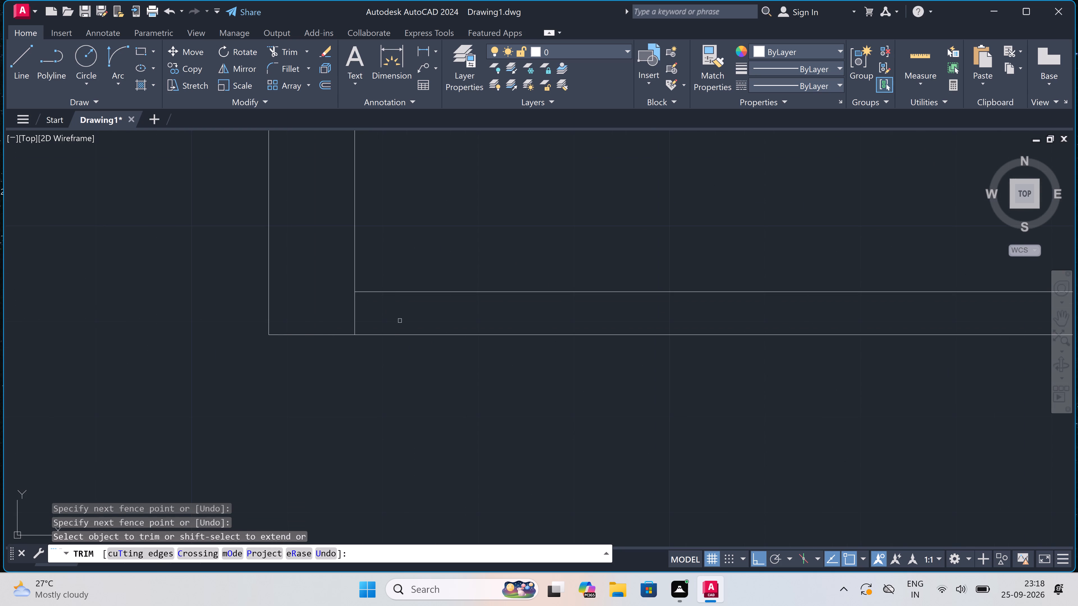
left_click(397, 319)
left_click_drag(395, 319, 392, 319)
double_click(338, 319)
left_click(376, 316)
Trim the line stubs crossing the bottom wall where the two central passage walls meet it.
scroll(377, 316, "down", 3)
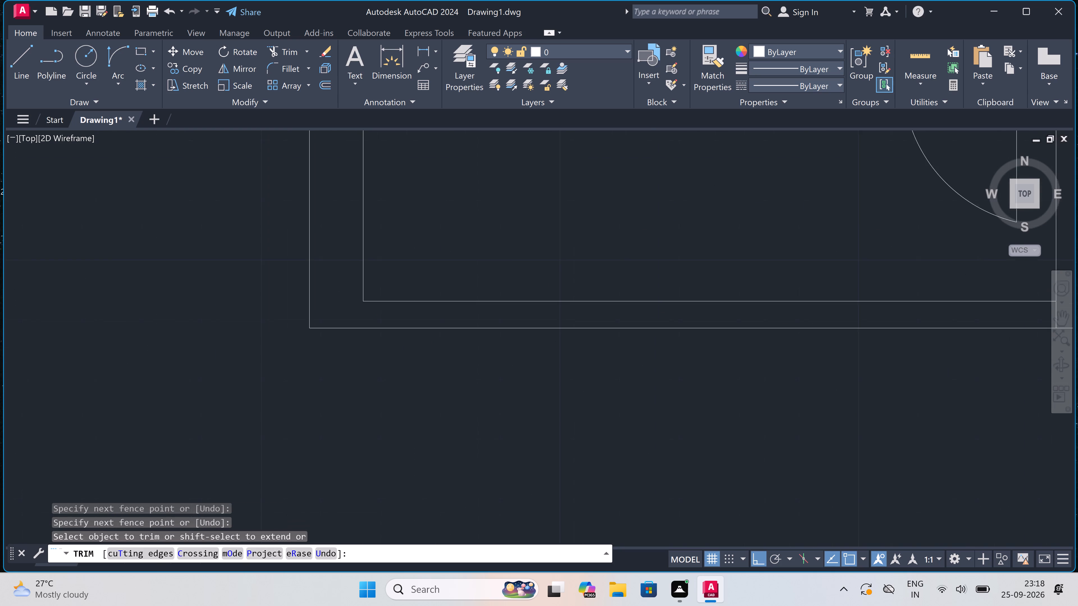
scroll(377, 316, "down", 4)
scroll(450, 324, "up", 4)
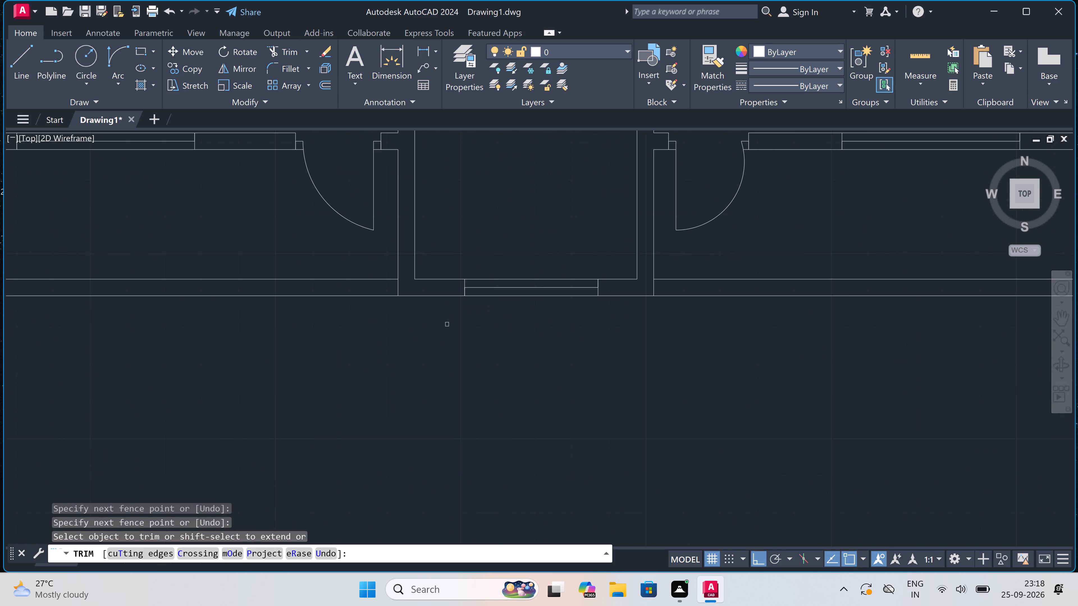
scroll(398, 293, "up", 3)
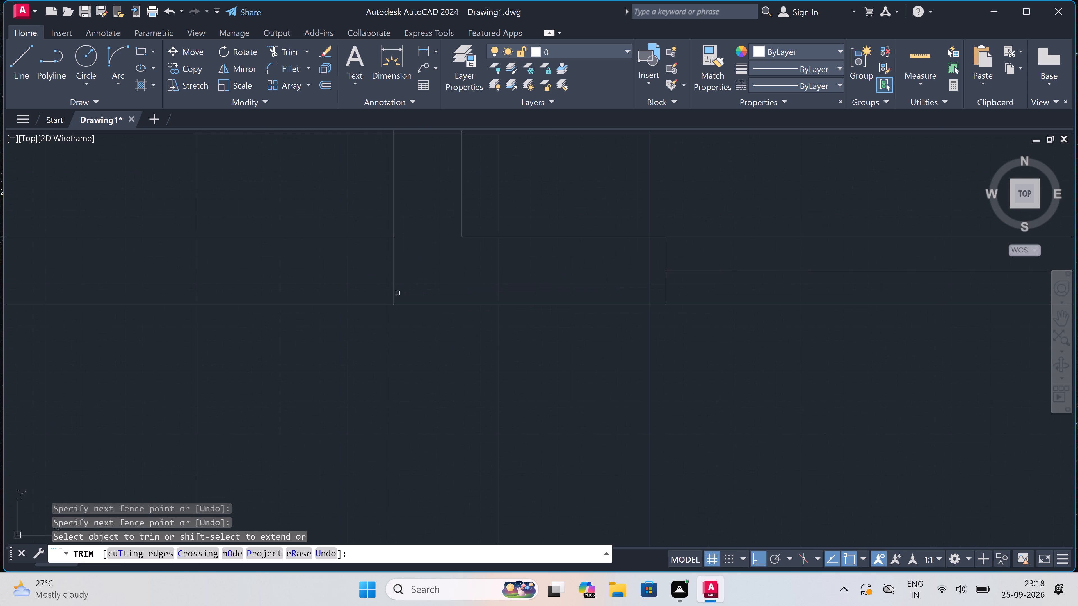
left_click(394, 289)
scroll(394, 289, "down", 3)
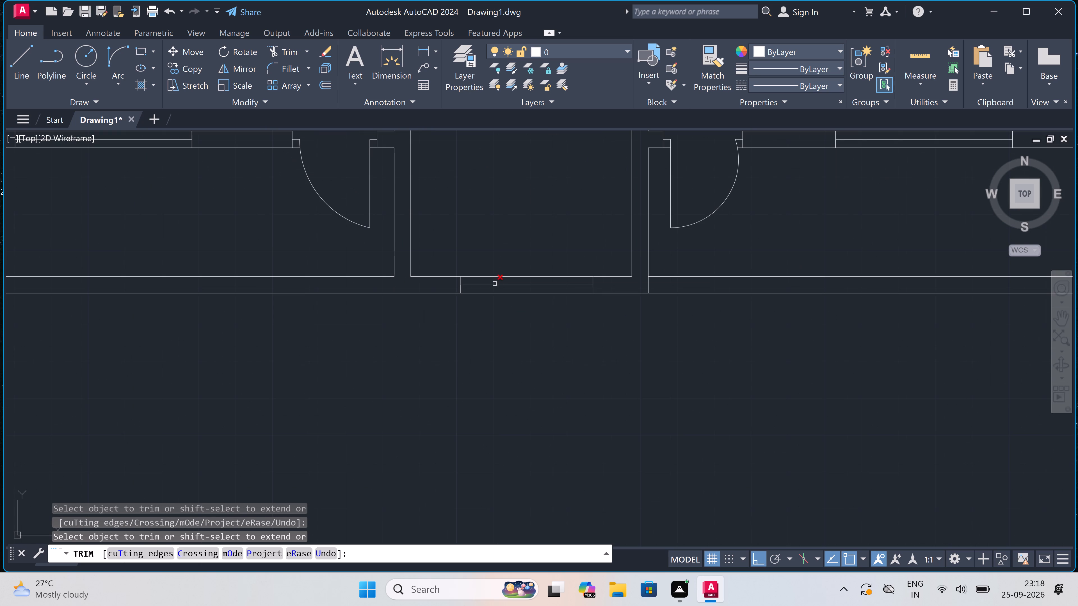
scroll(645, 286, "up", 3)
left_click(651, 286)
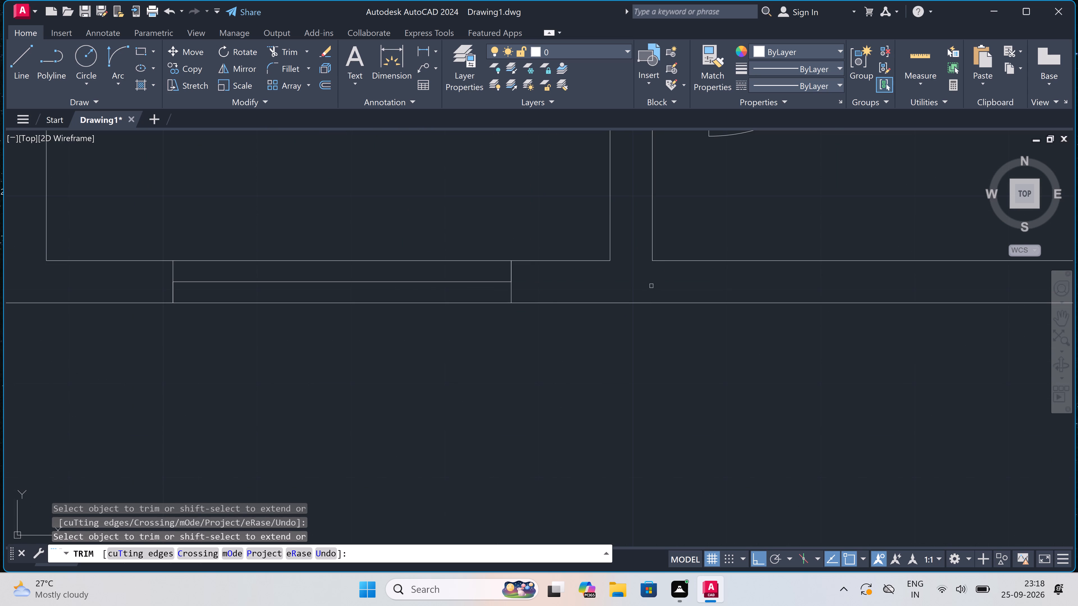
Trim the side wall's inner line stub crossing the bottom wall at the plan's lower right corner.
scroll(550, 303, "down", 6)
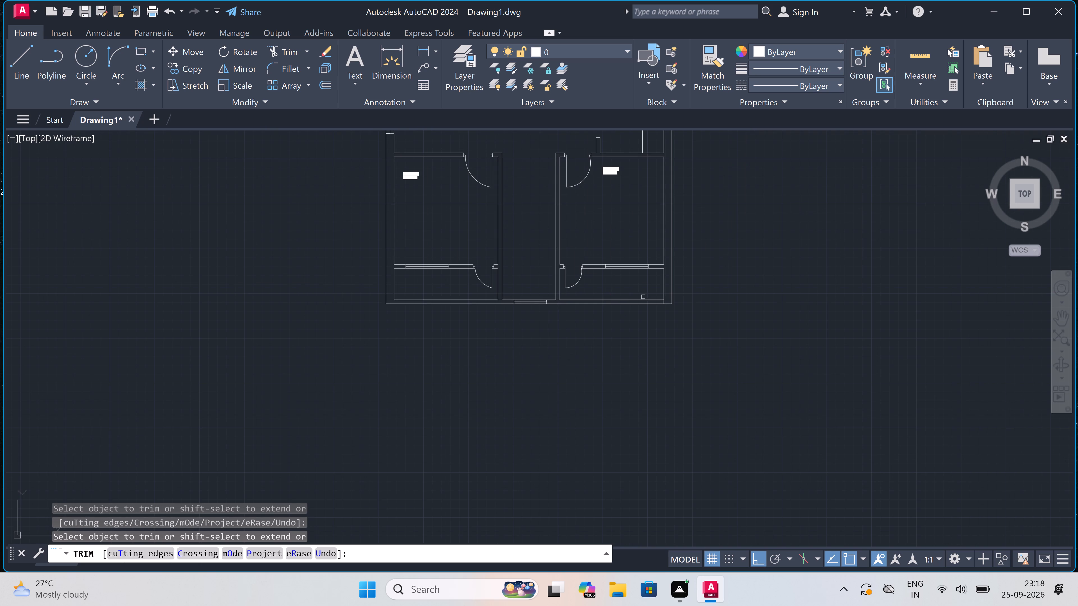
scroll(658, 297, "up", 3)
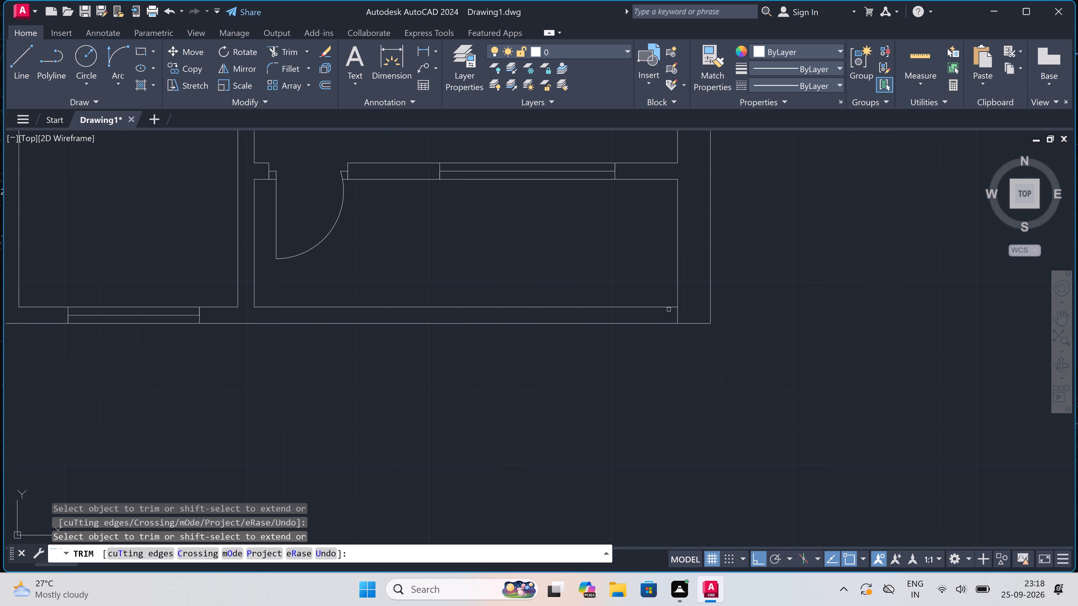
scroll(678, 317, "up", 2)
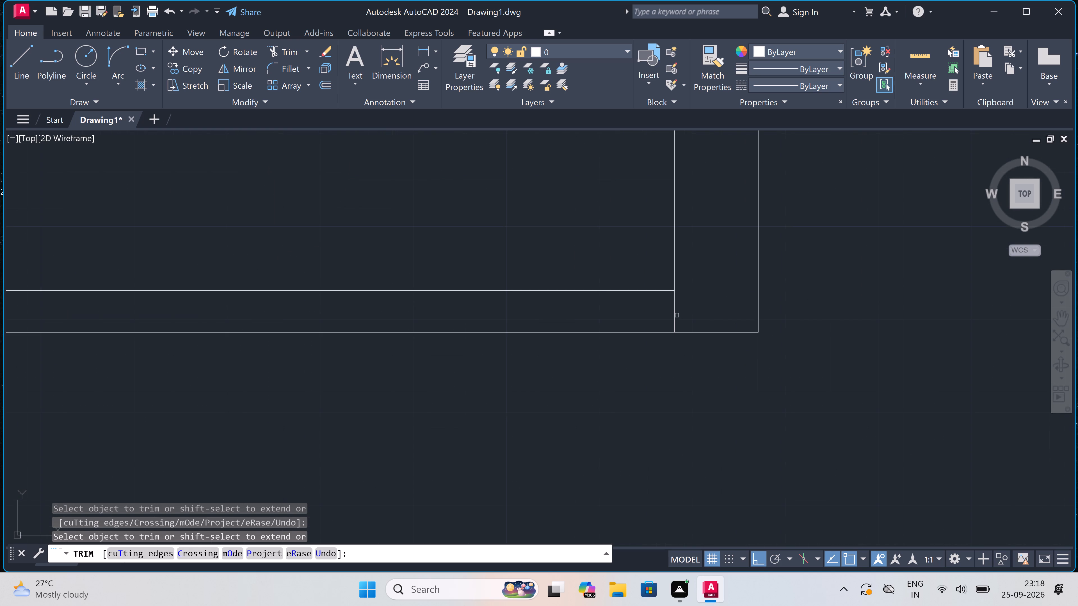
left_click(675, 315)
scroll(591, 324, "down", 11)
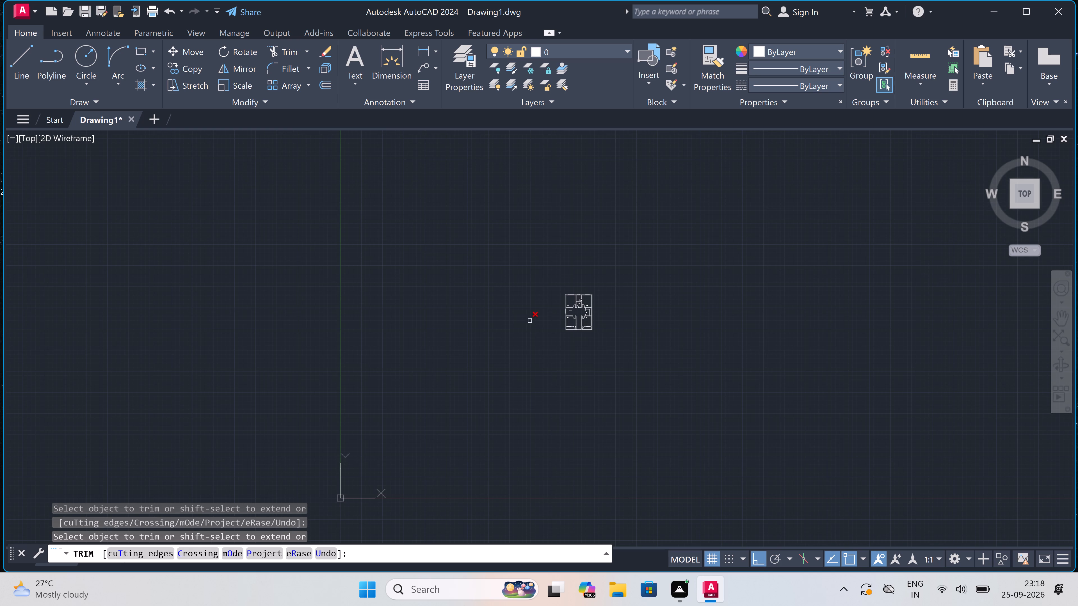
key("Escape")
Draw a line across the central passage between the lower bedrooms, back to its midpoint, and straight down to about the bedrooms' bottom wall.
scroll(577, 327, "up", 6)
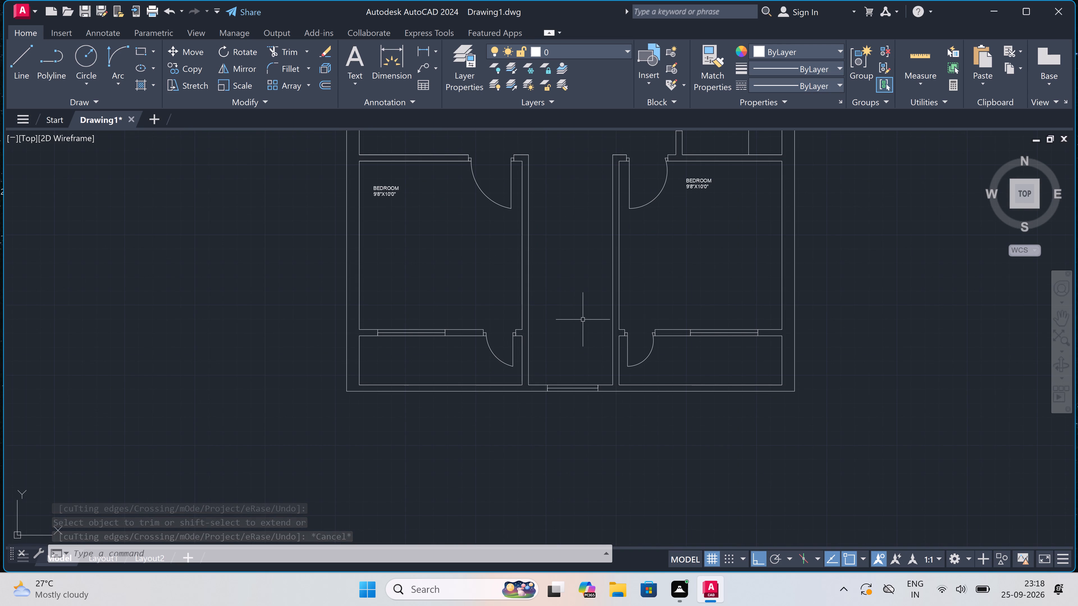
key("l")
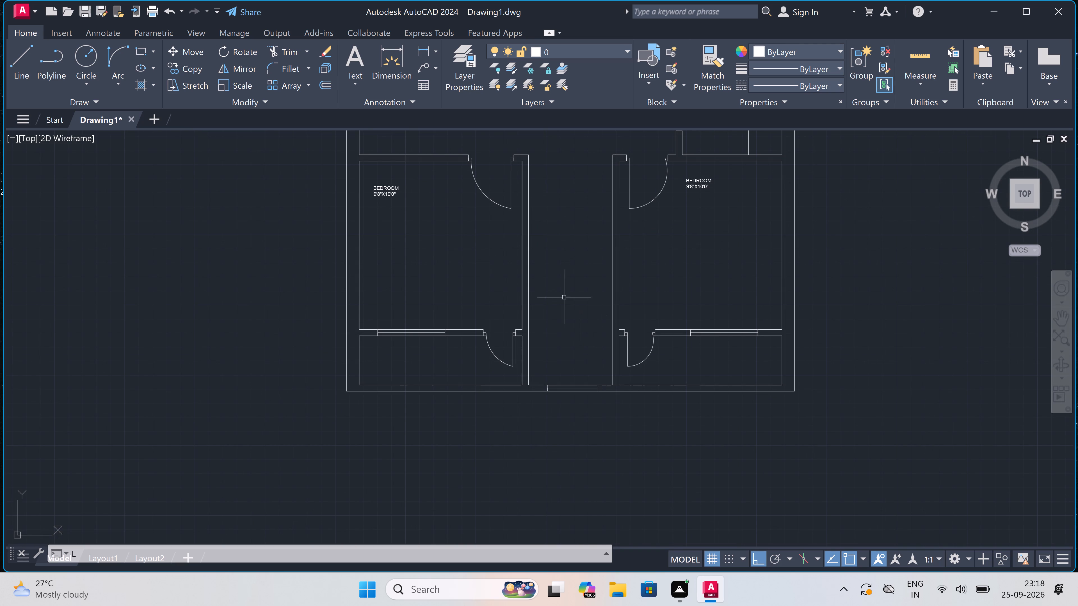
key("space")
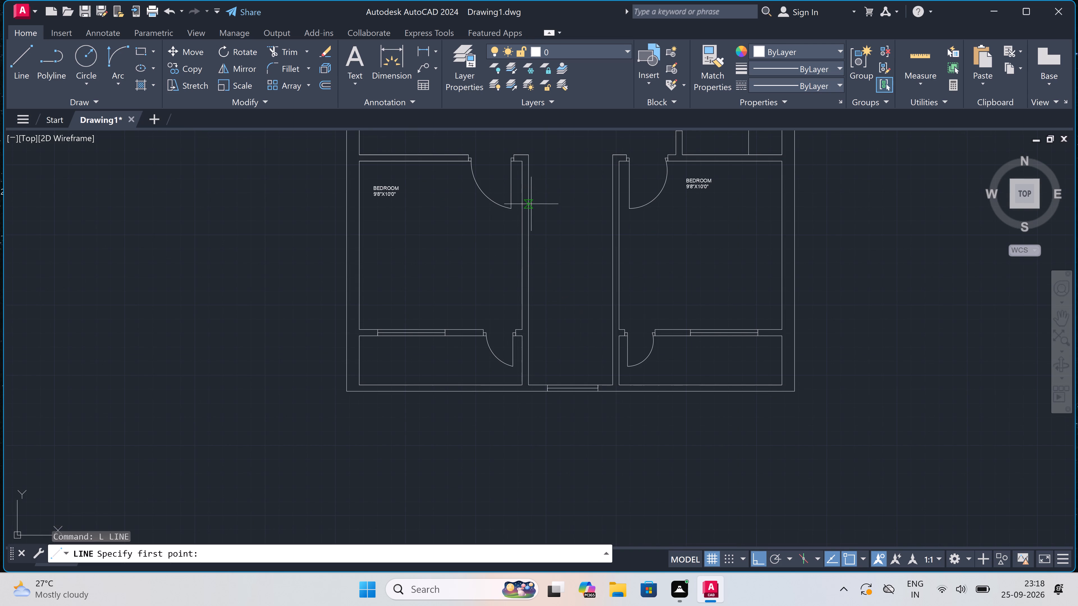
double_click(529, 209)
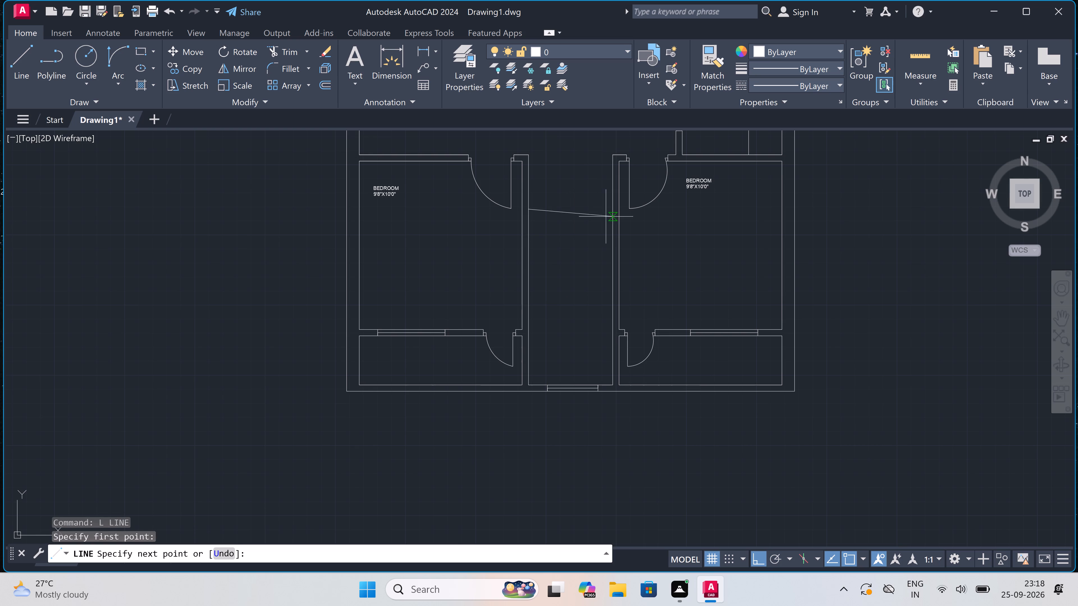
left_click_drag(611, 208, 608, 210)
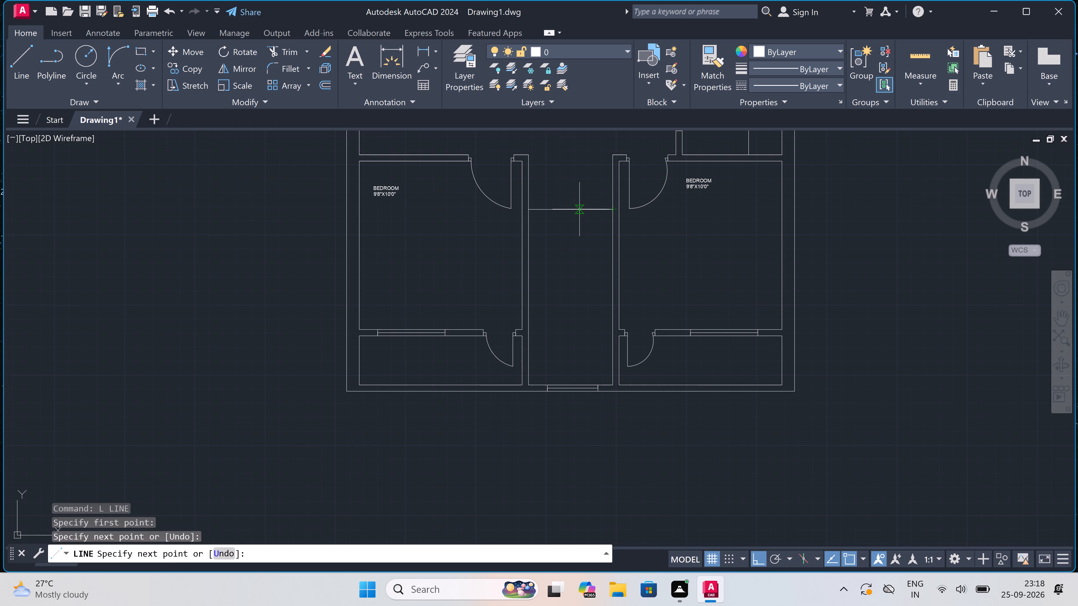
left_click_drag(571, 209, 571, 215)
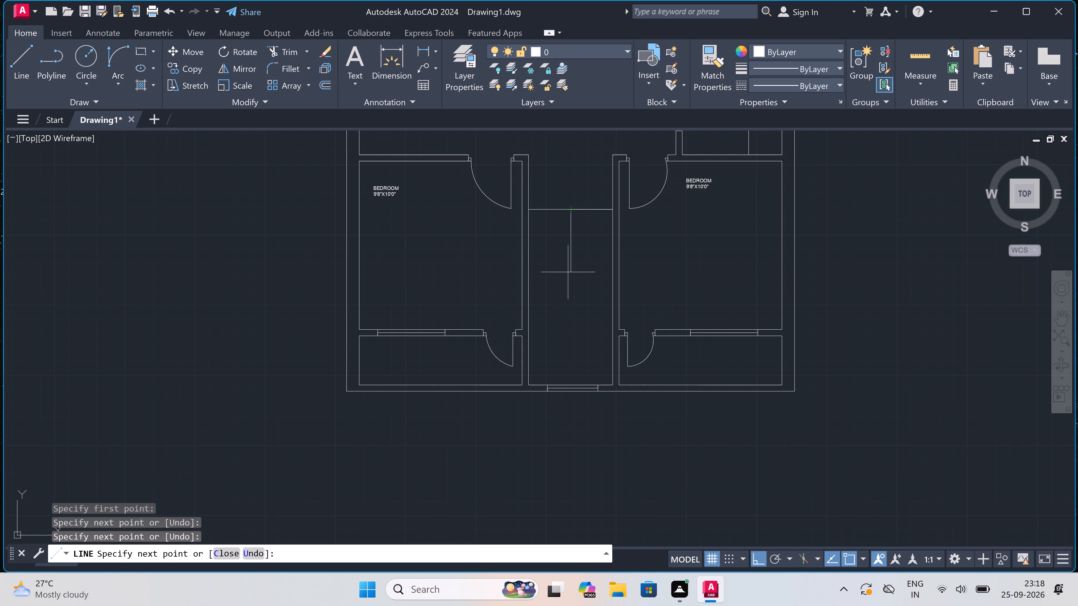
left_click(569, 330)
key("Escape")
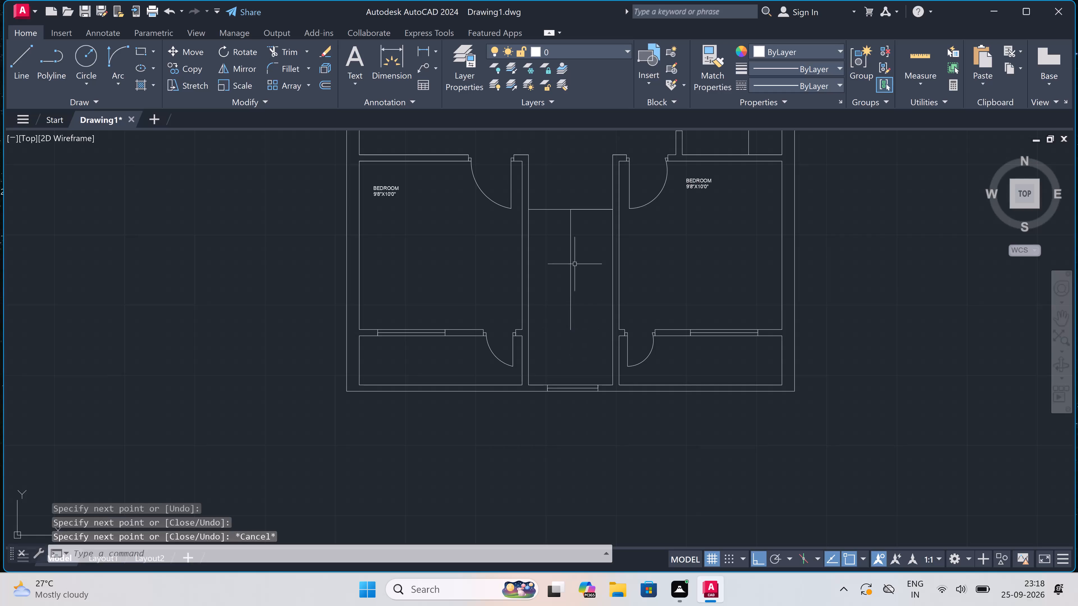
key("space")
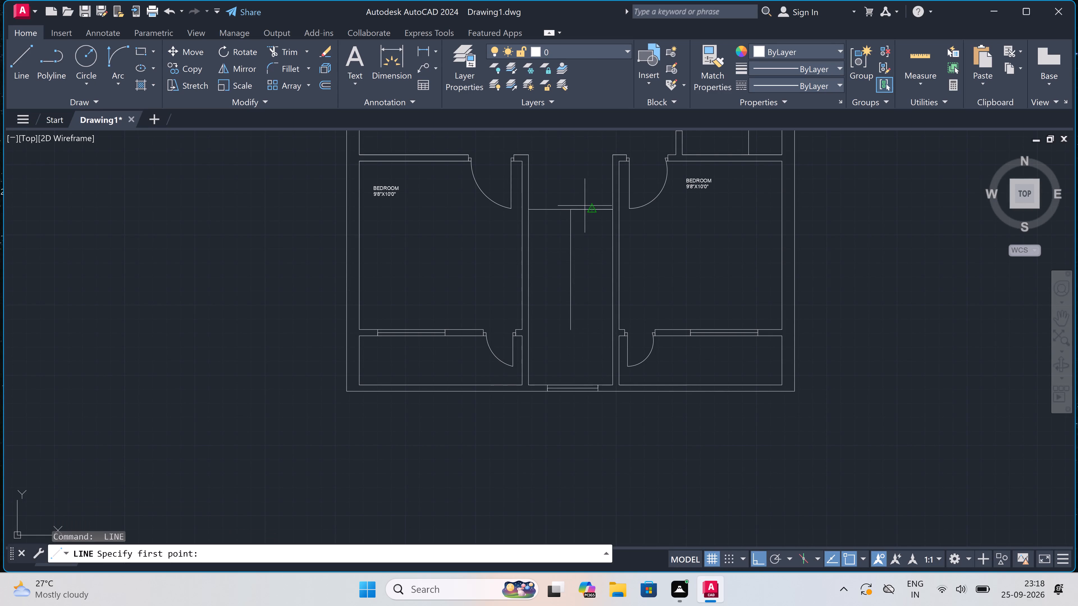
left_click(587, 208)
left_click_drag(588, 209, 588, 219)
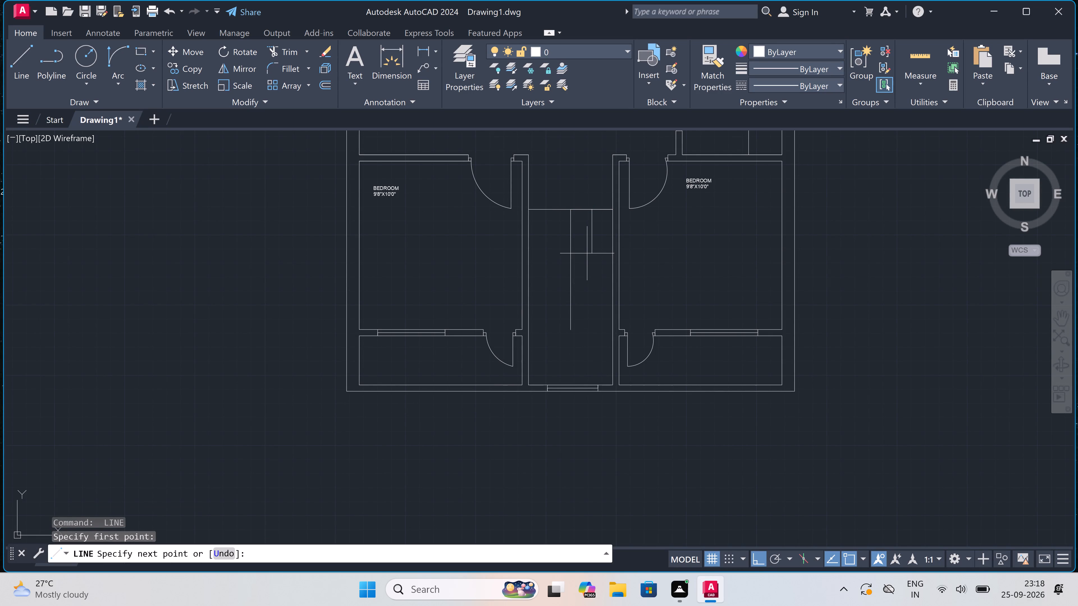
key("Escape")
Offset the stair's top line in the passage's right half downward by 9", and offset the resulting tread line again.
key("o")
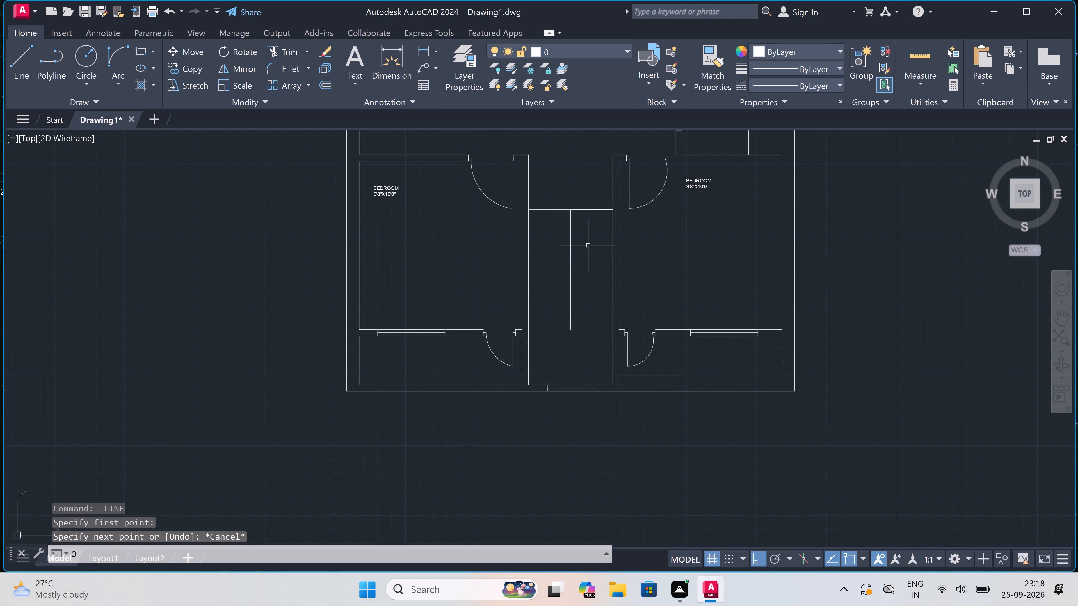
key("space")
left_click(583, 213)
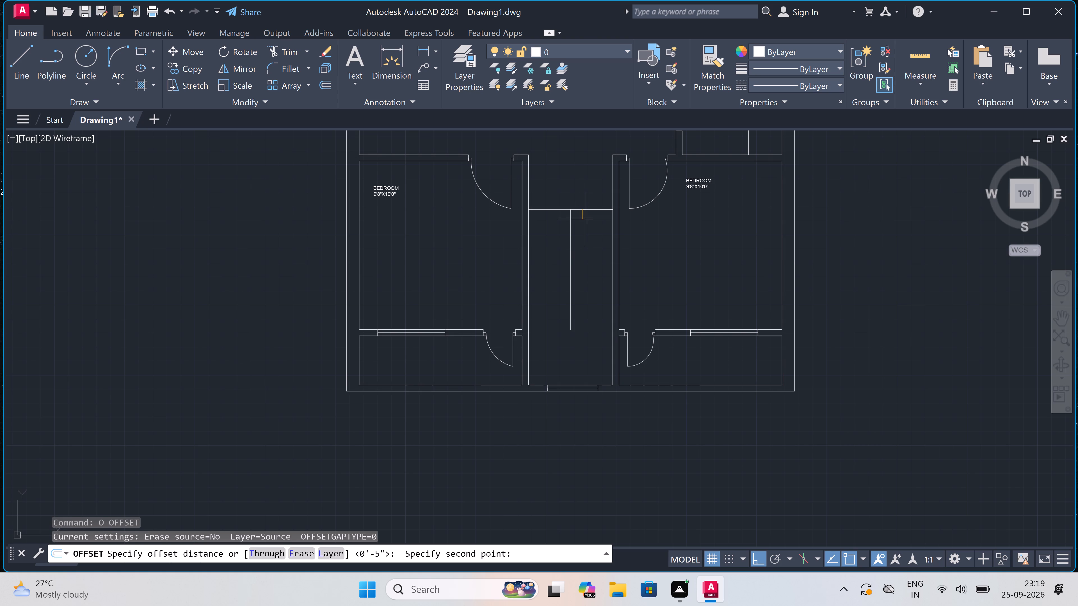
type("9\"")
key("space")
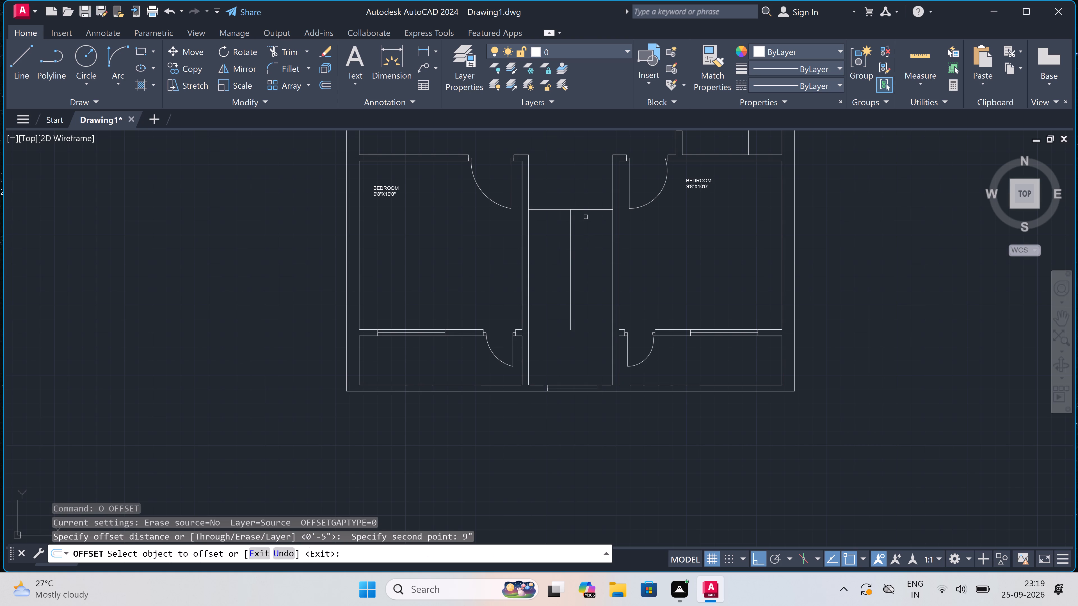
left_click(584, 210)
left_click_drag(584, 211, 585, 218)
left_click(584, 235)
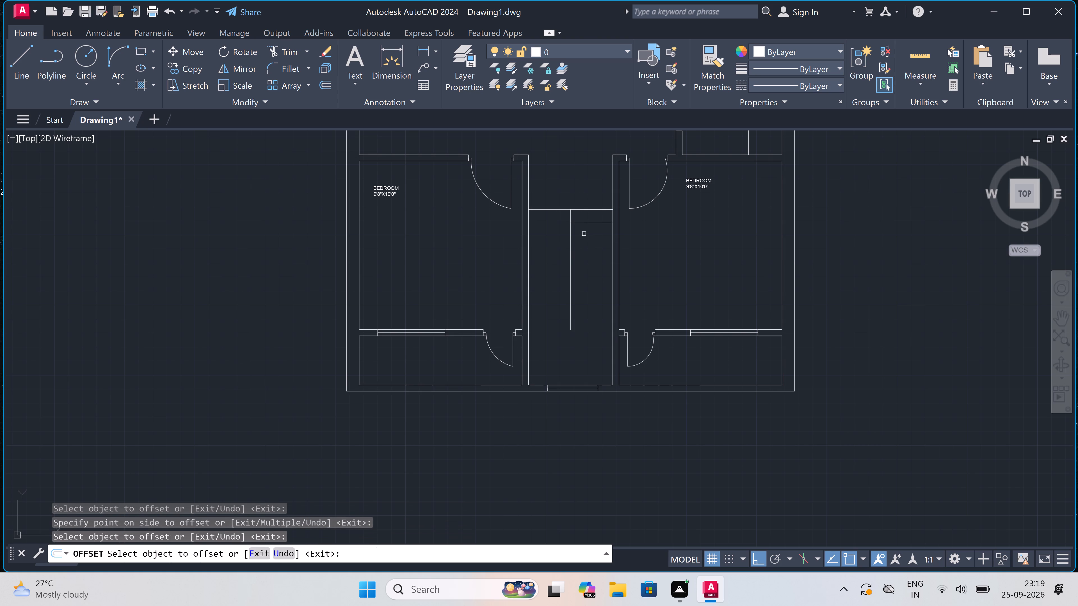
left_click(584, 220)
left_click(585, 244)
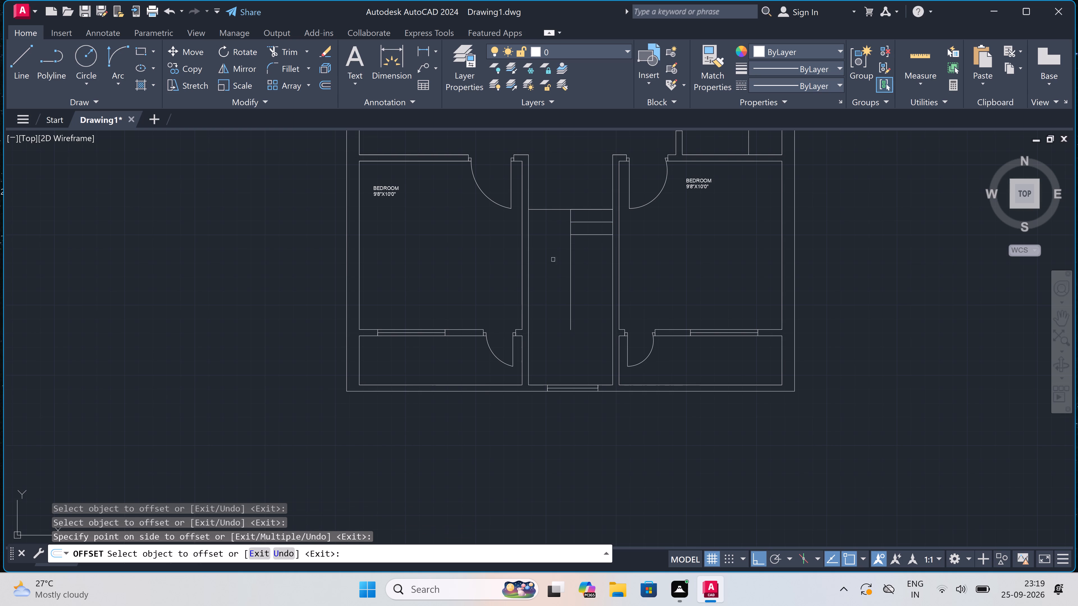
Offset further treads 9" apart down the right flight with the Multiple option, past the lower end of the centre line.
double_click(579, 233)
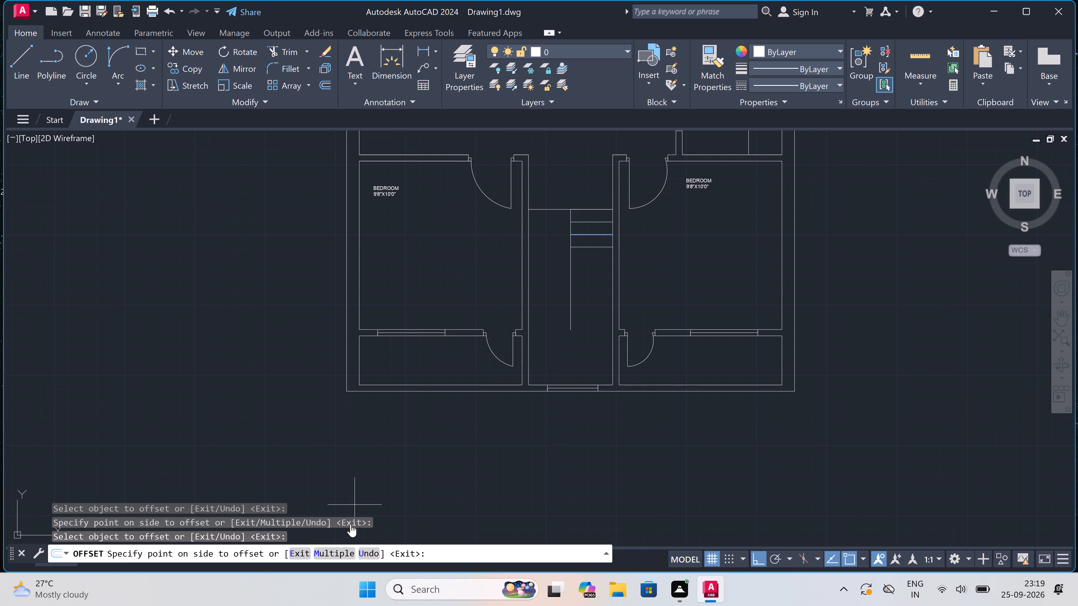
left_click(321, 550)
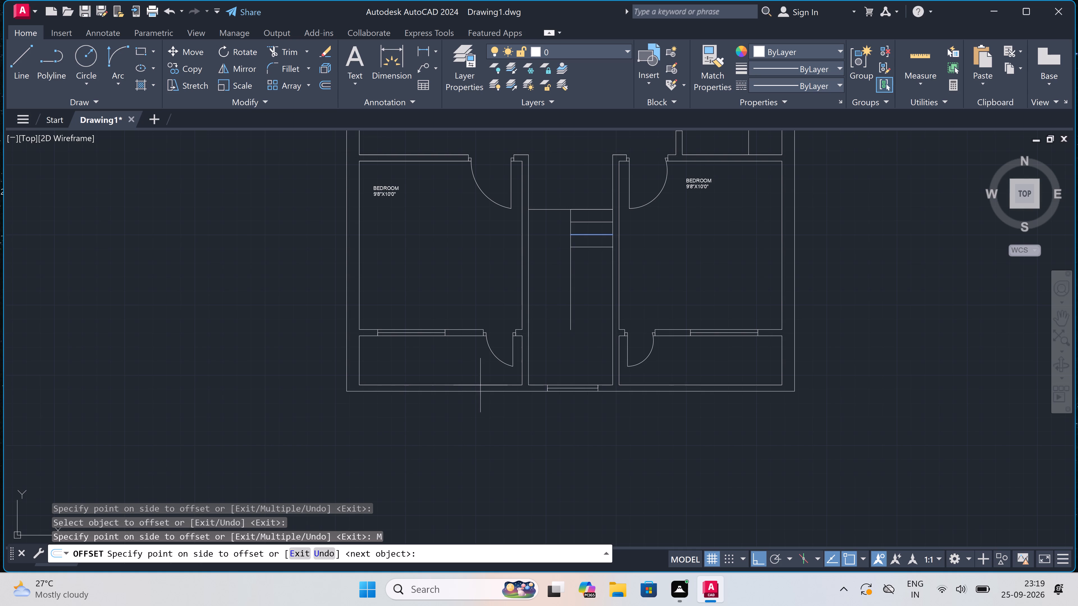
triple_click(585, 282)
double_click(588, 289)
left_click(588, 297)
left_click(589, 299)
left_click(589, 303)
double_click(589, 311)
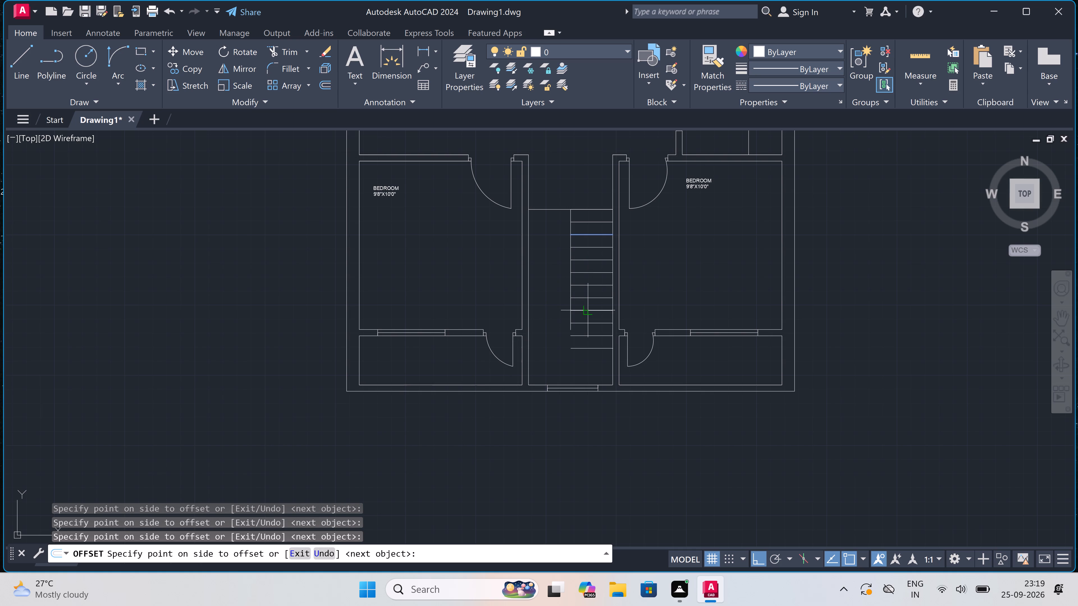
key("Escape")
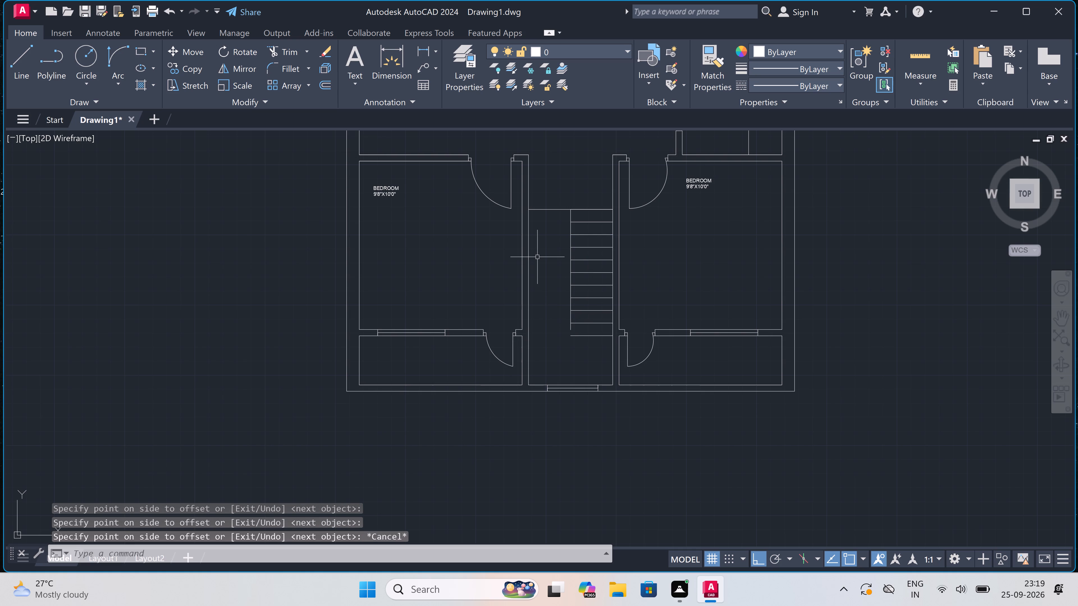
Offset the passage's full-width top stair line downward by 9" to start the left flight's treads.
key("o")
key("space")
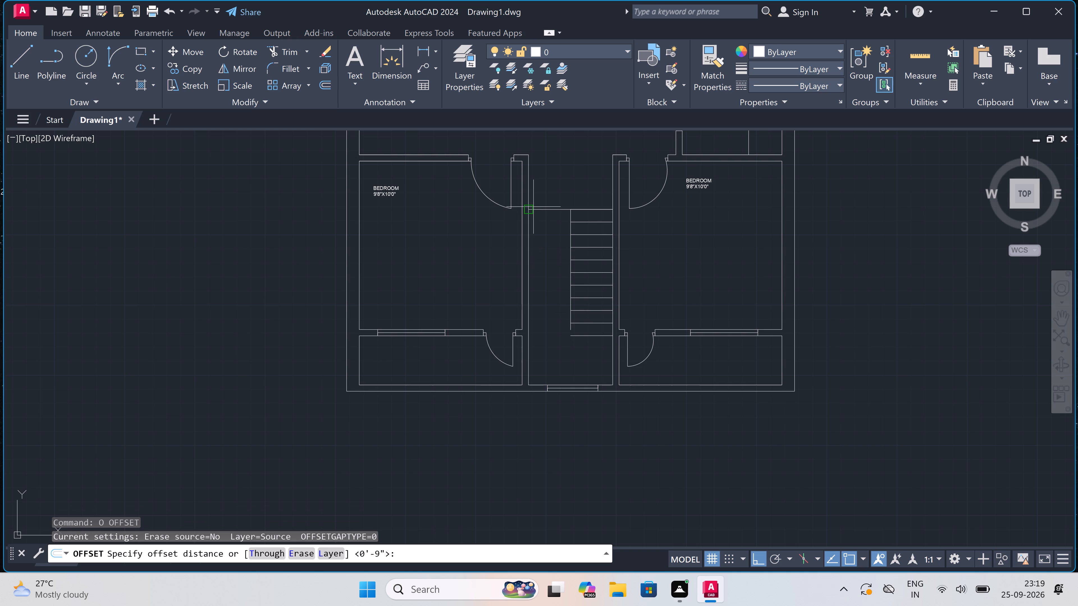
left_click(540, 209)
type("9\"")
key("space")
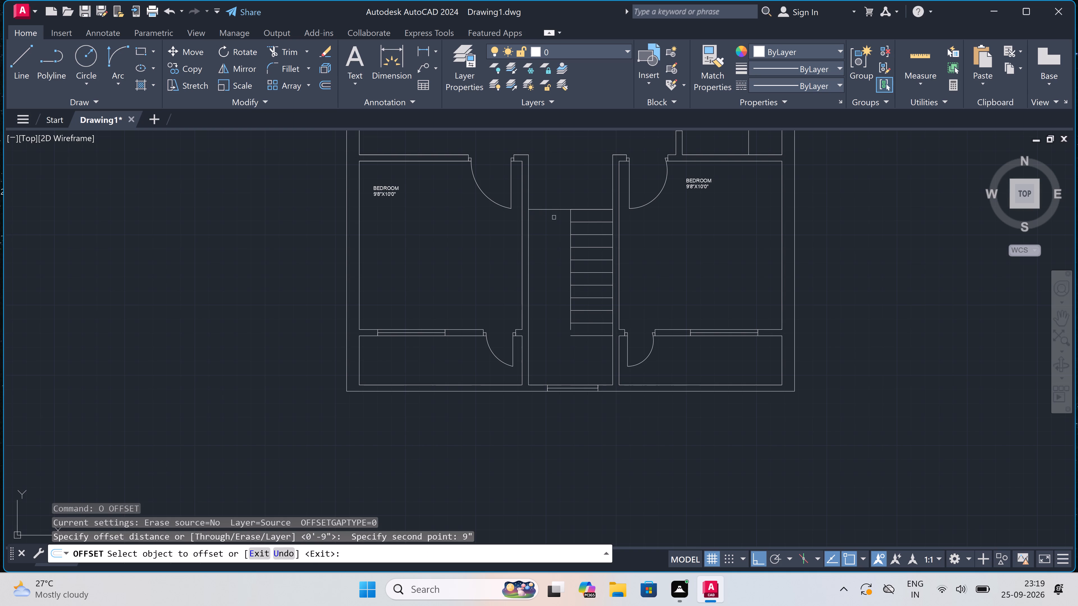
double_click(550, 210)
double_click(551, 236)
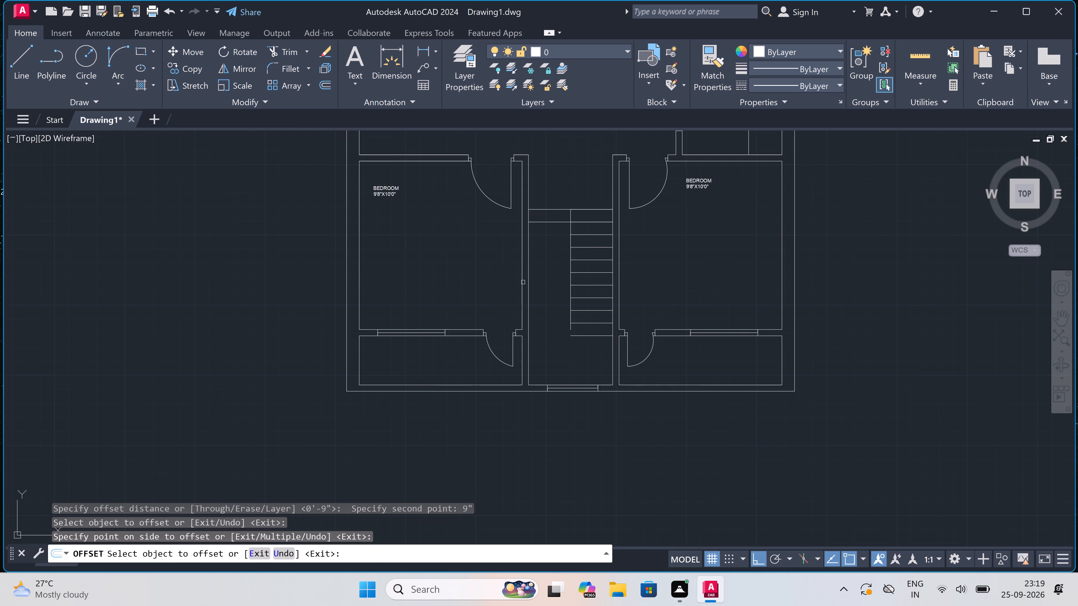
Offset further full-width treads 9" apart down the left flight with the Multiple option, level with the right flight's treads.
left_click(549, 222)
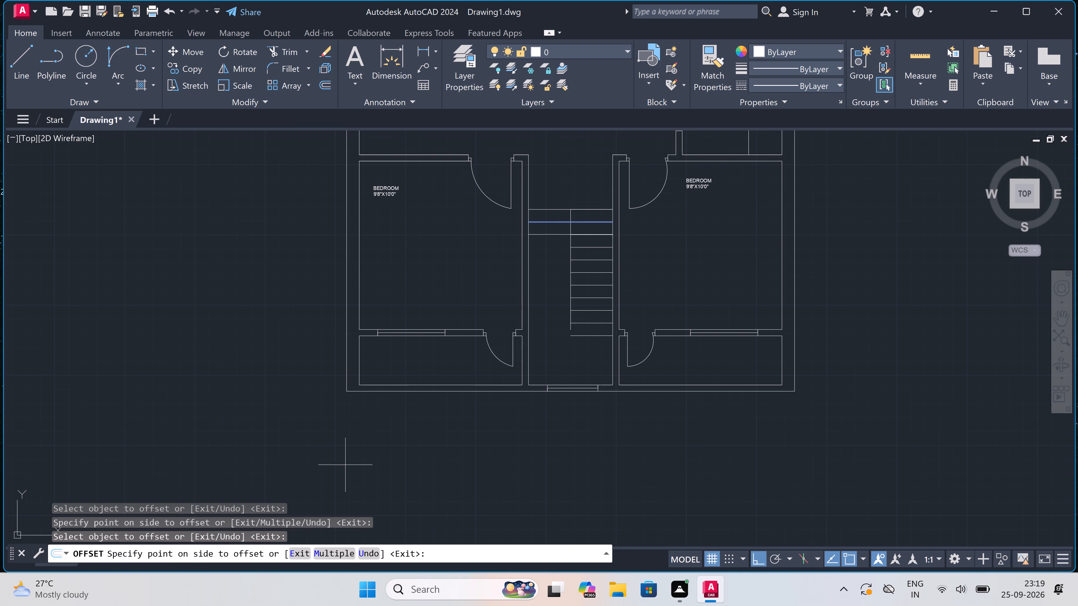
left_click(325, 554)
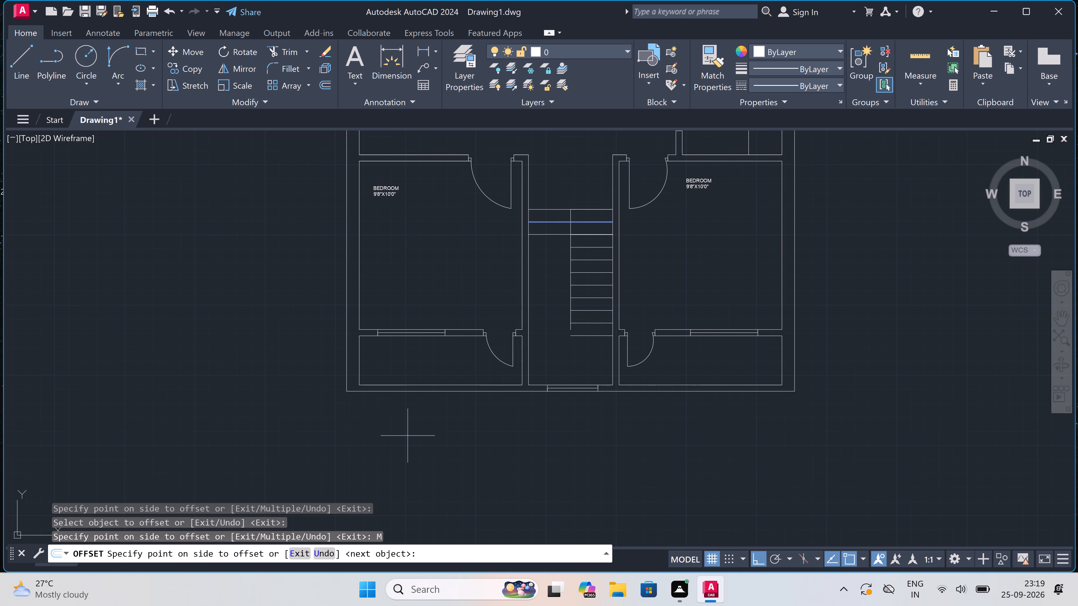
double_click(548, 319)
double_click(547, 321)
double_click(542, 335)
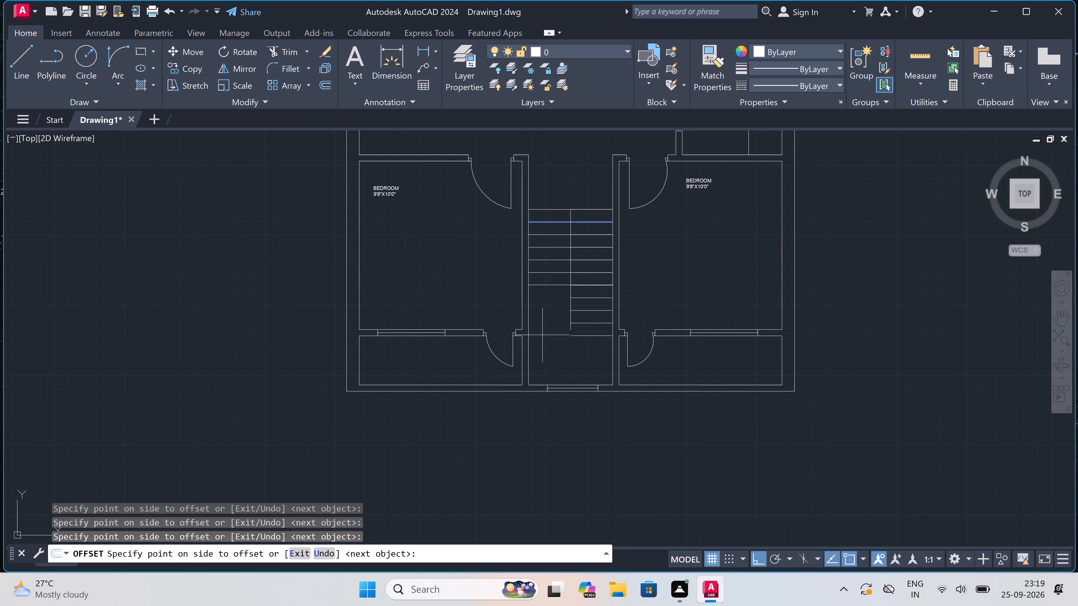
left_click_drag(543, 339, 542, 344)
left_click(542, 344)
left_click(543, 346)
left_click(545, 348)
key("Escape")
Trim away the lowest tread and the centre line's stub so the stairs end at the tread just above the bedrooms' bottom wall.
type("TR")
key("space")
scroll(574, 324, "up", 3)
left_click(574, 325)
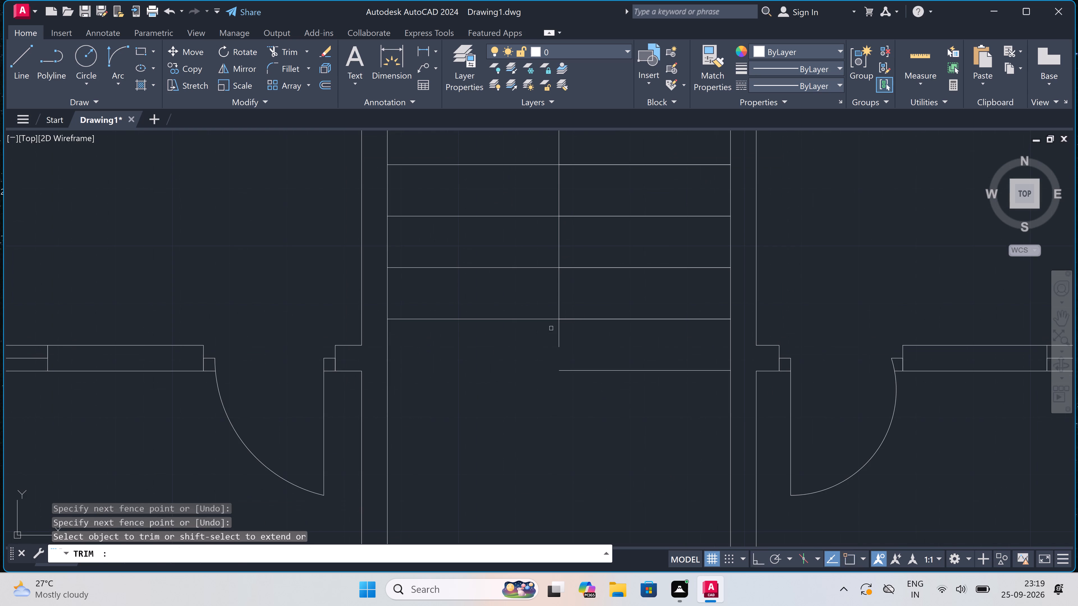
left_click(545, 328)
double_click(583, 332)
left_click(583, 334)
left_click(583, 338)
left_click_drag(589, 392, 590, 394)
left_click(597, 365)
key("Escape")
Draw the stair walking line from just above the right flight, down past its last tread, across, and partway up the left flight.
scroll(560, 387, "down", 4)
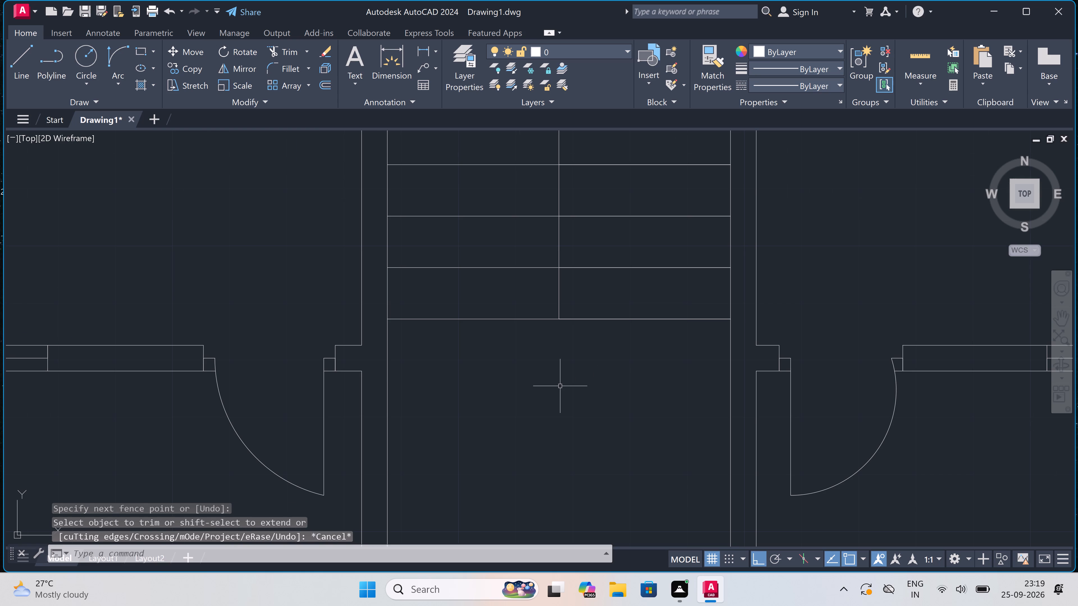
scroll(559, 387, "down", 2)
scroll(558, 387, "up", 2)
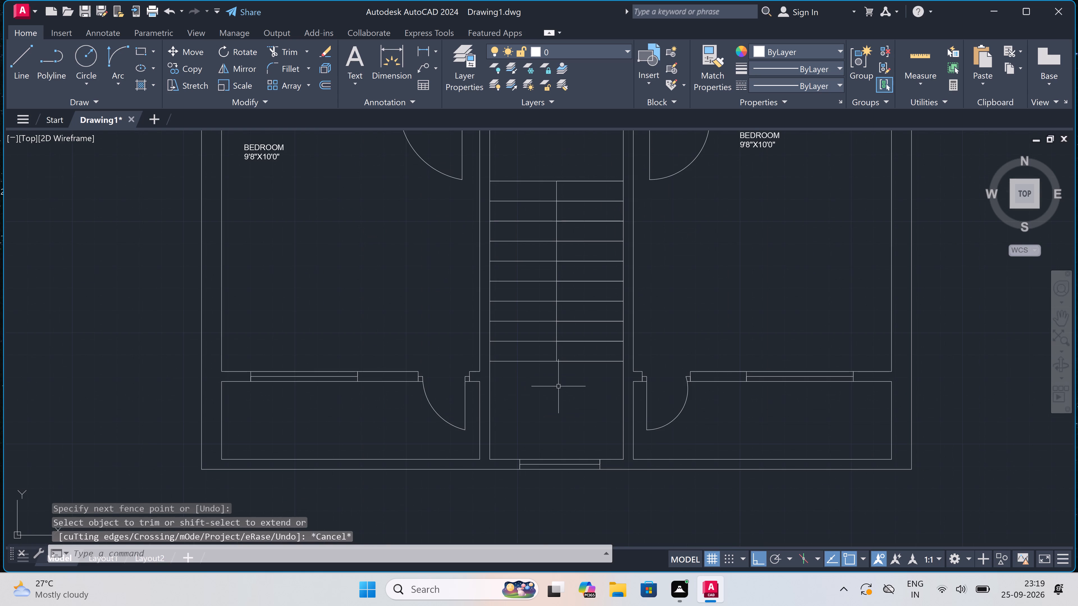
key("l")
key("space")
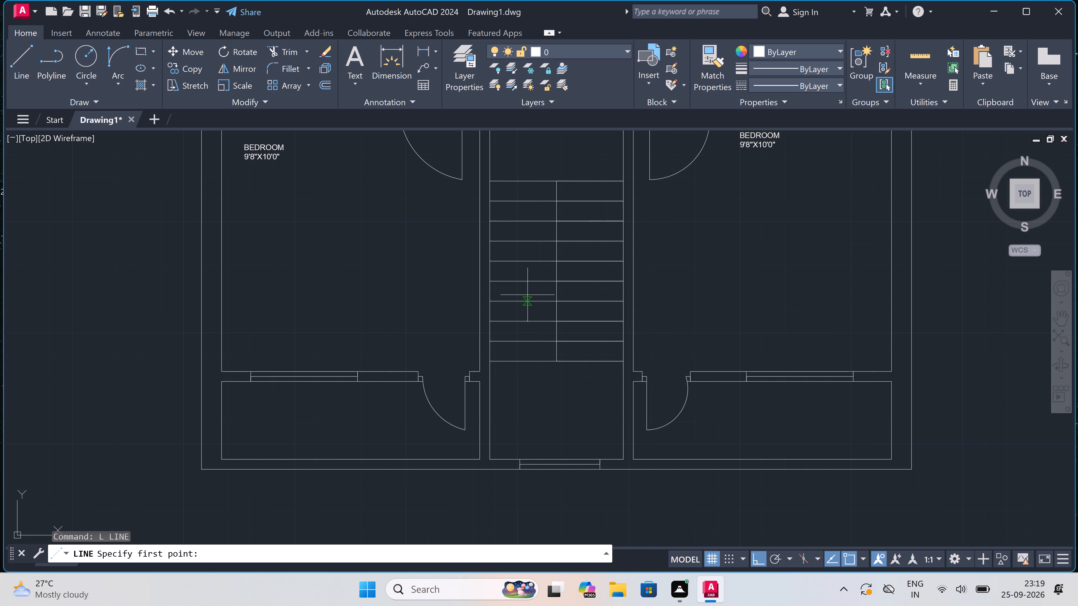
scroll(527, 294, "down", 3)
scroll(548, 262, "up", 2)
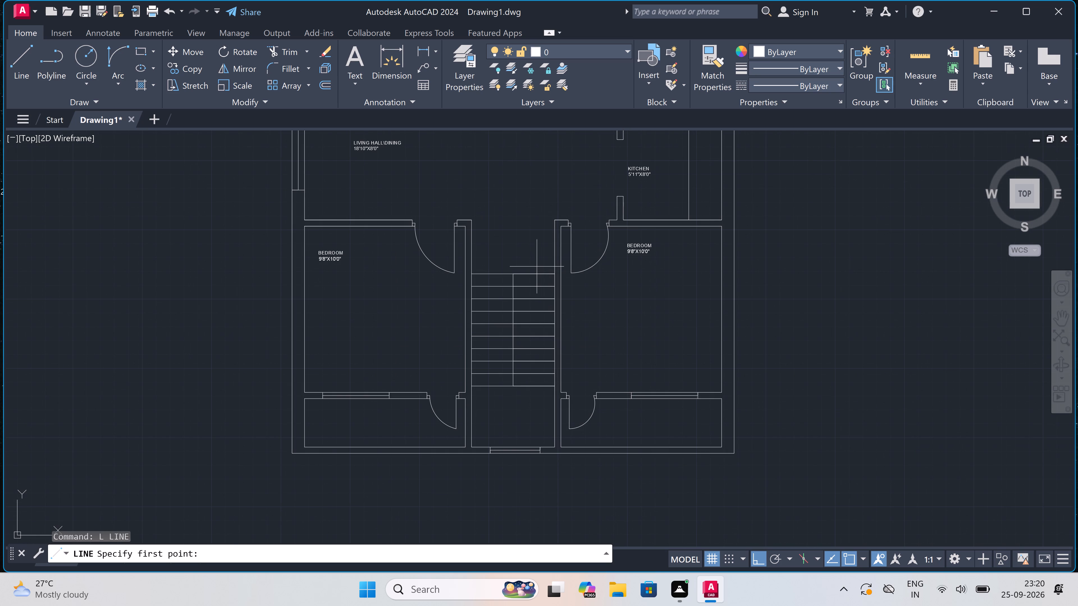
left_click(537, 267)
scroll(526, 435, "up", 1)
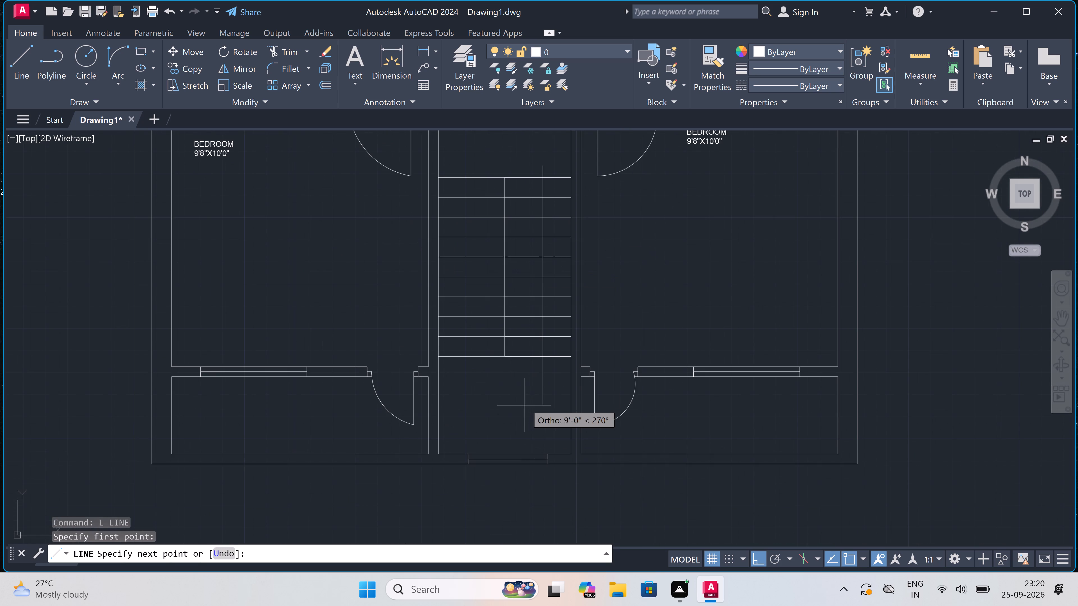
left_click(534, 393)
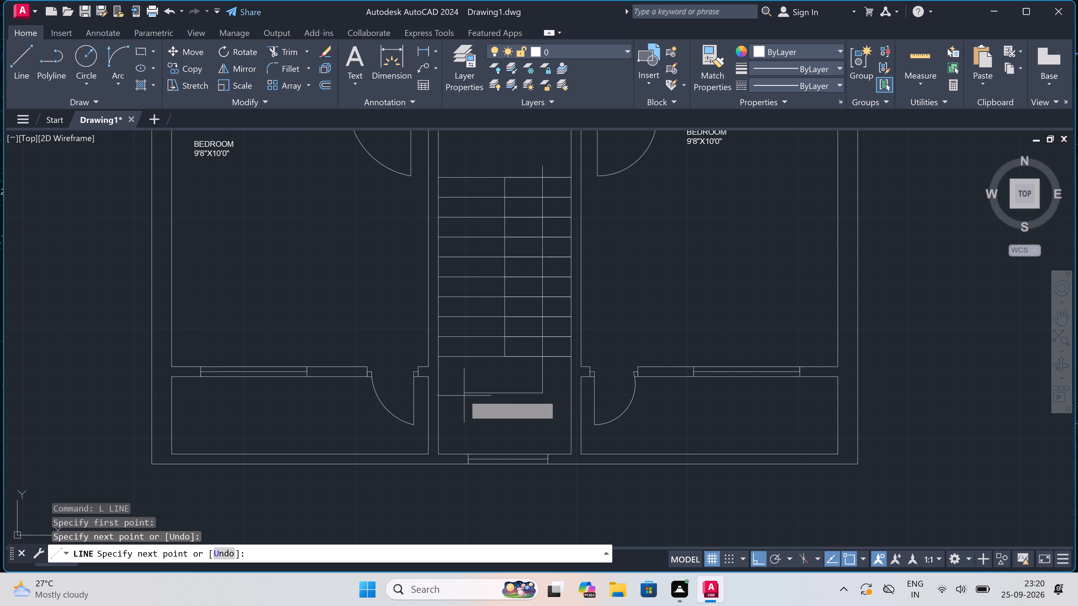
left_click(463, 393)
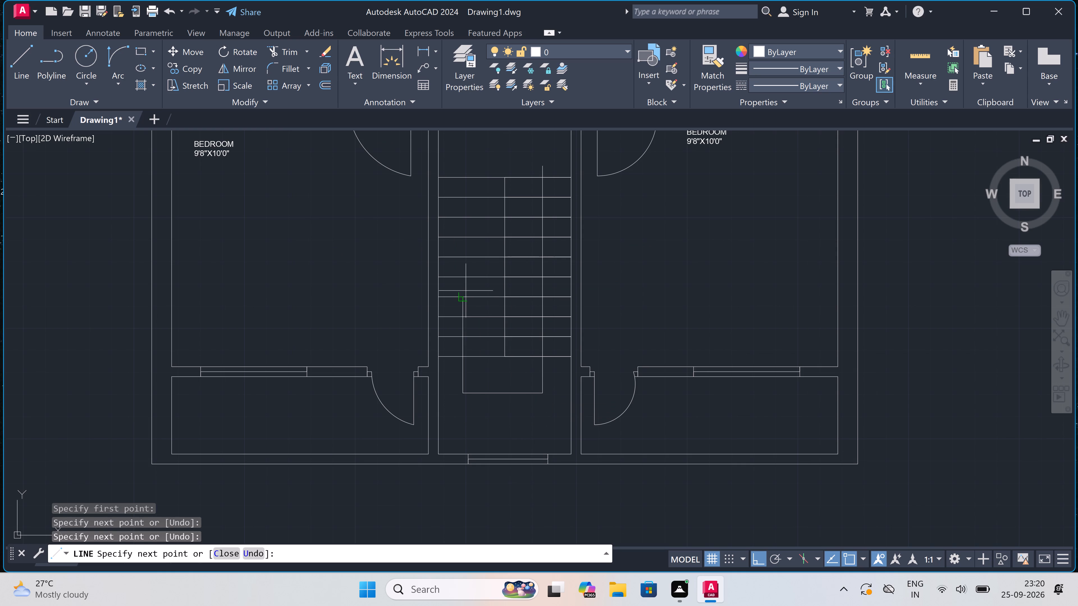
double_click(464, 281)
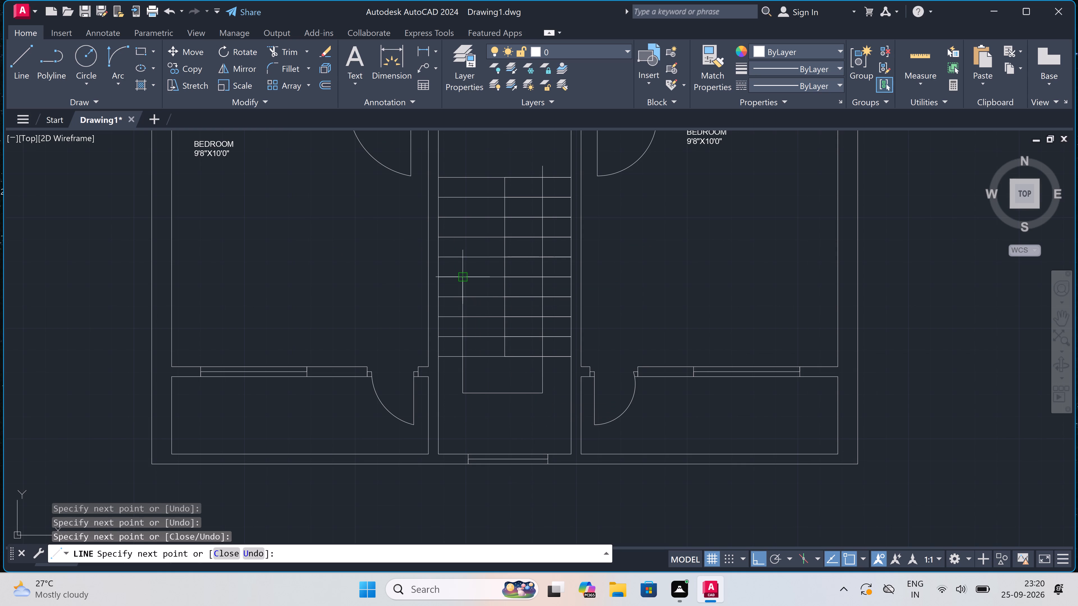
key("Escape")
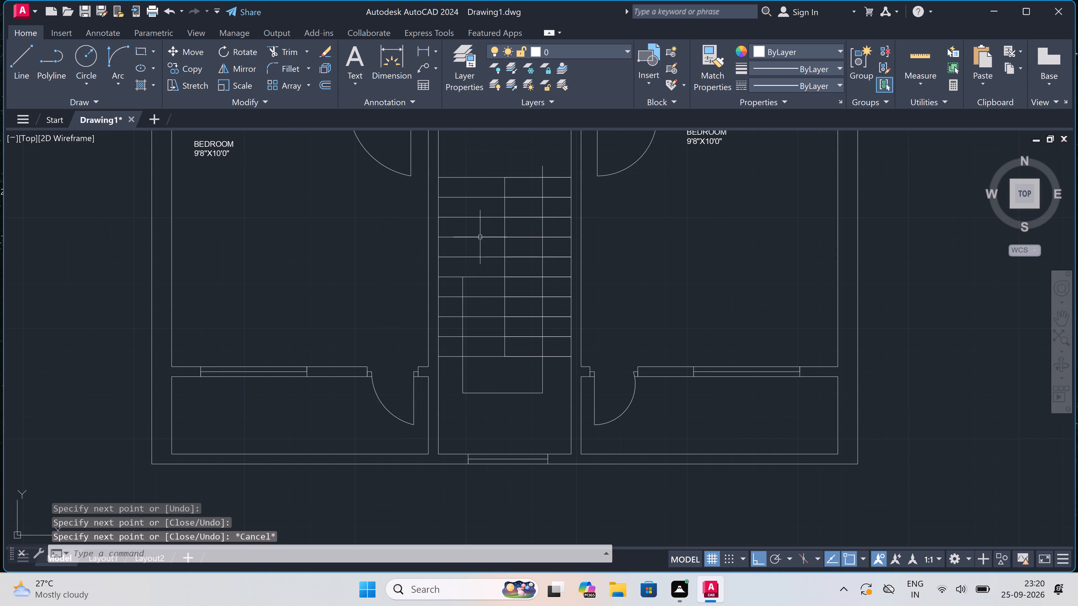
Select all the room labels as similar objects to the upper-left bedroom label and set their text height to 7".
scroll(496, 279, "down", 6)
scroll(483, 236, "up", 4)
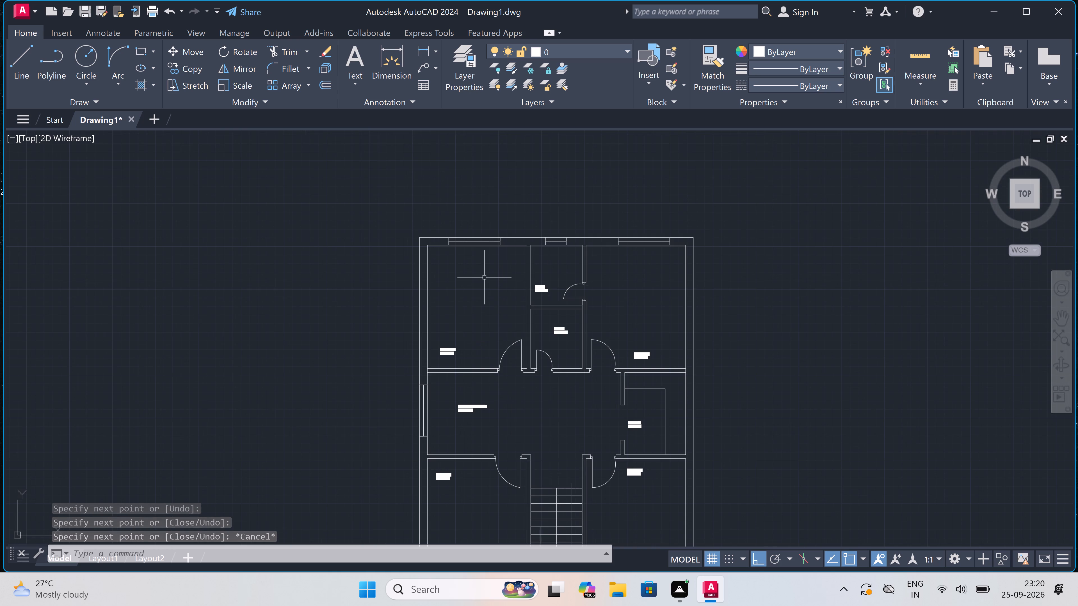
double_click(448, 343)
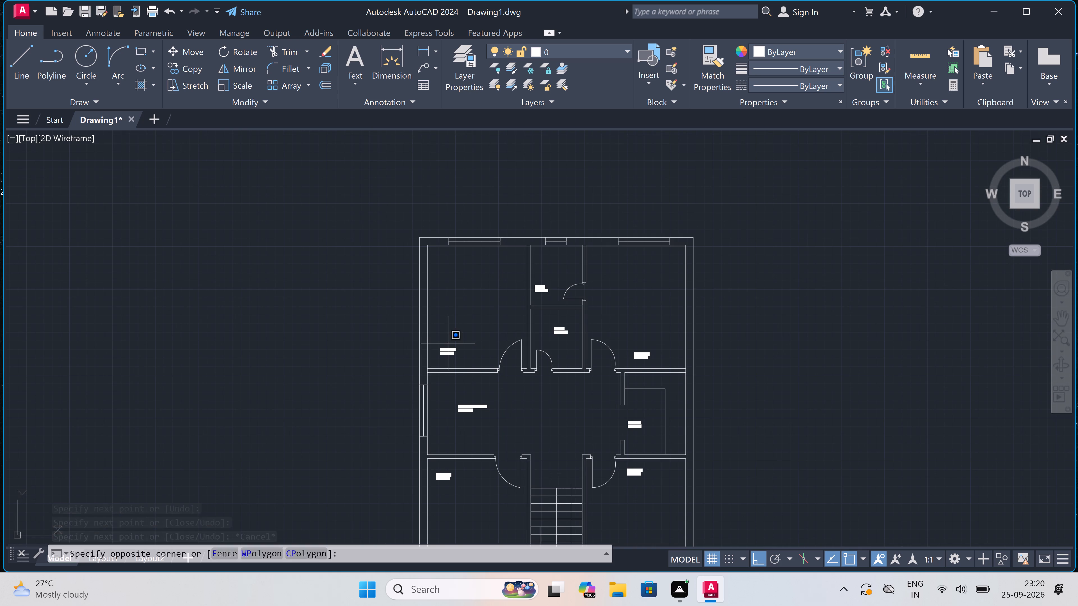
scroll(449, 362, "up", 3)
left_click(434, 321)
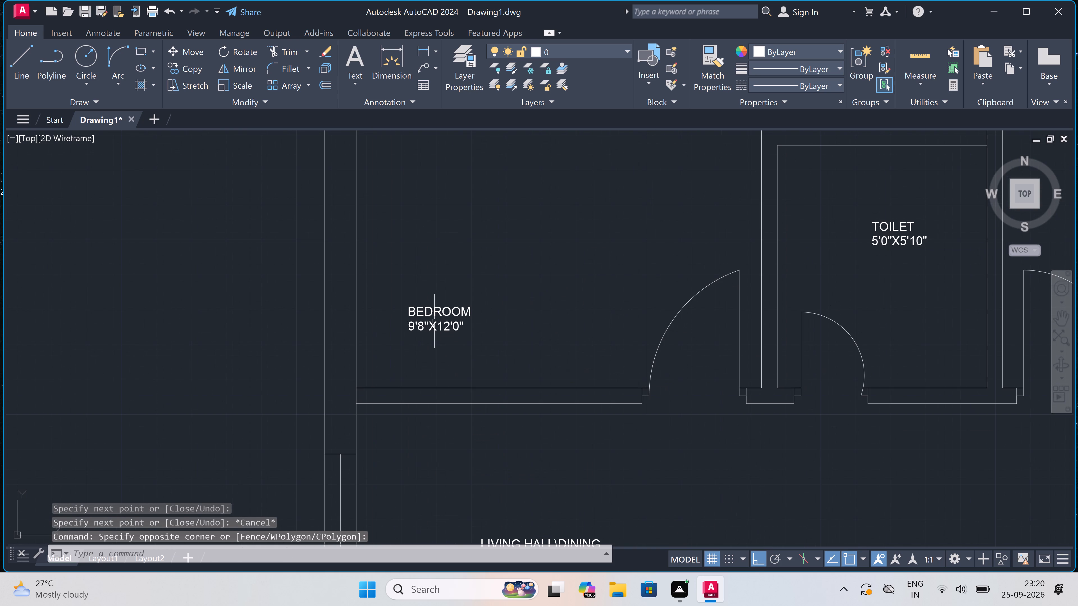
right_click(463, 283)
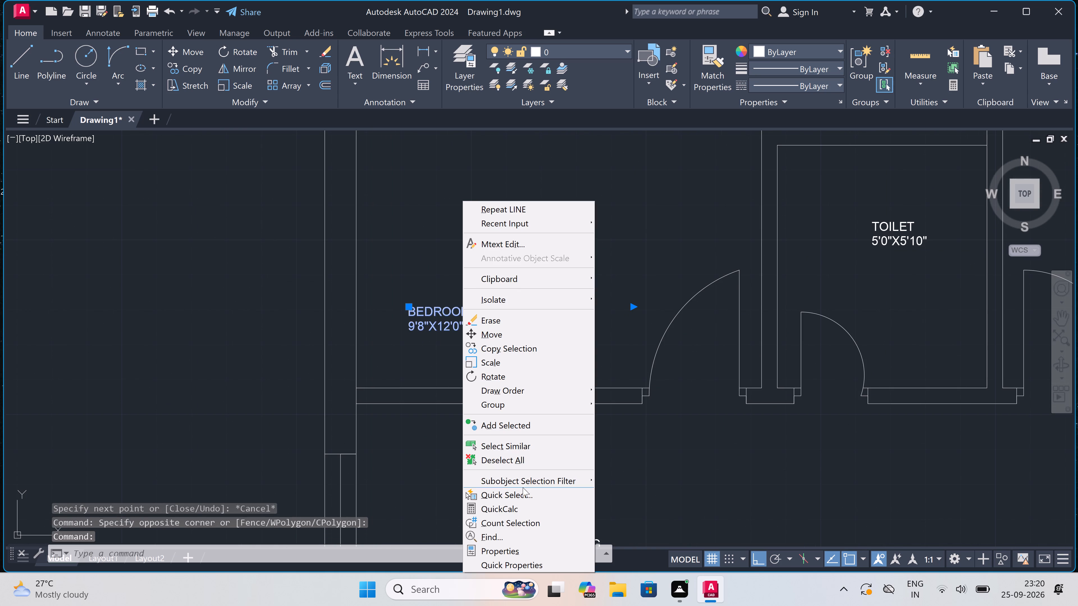
left_click(502, 552)
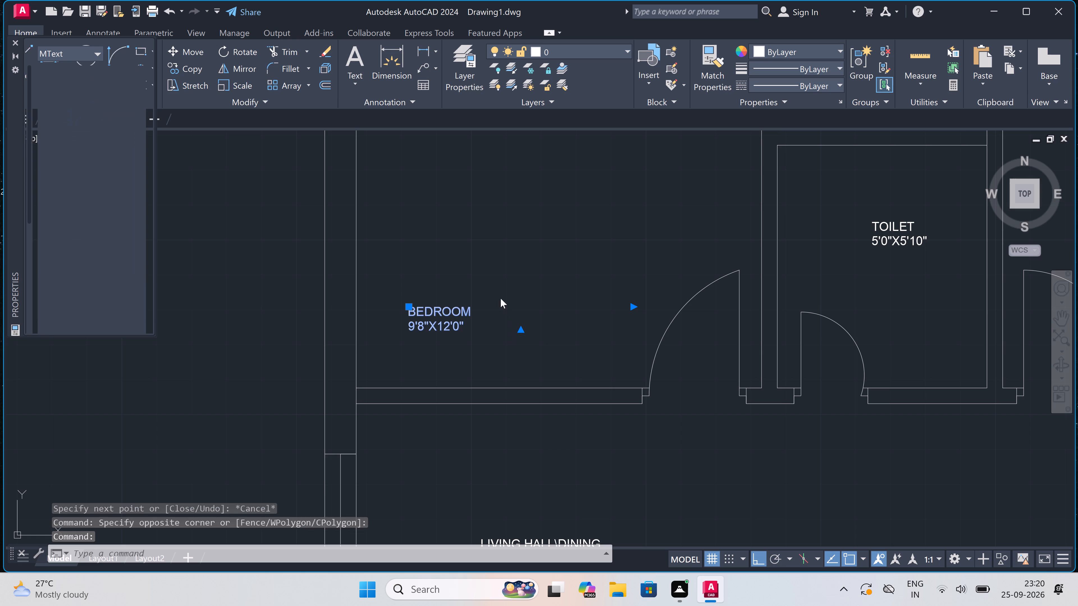
right_click(500, 292)
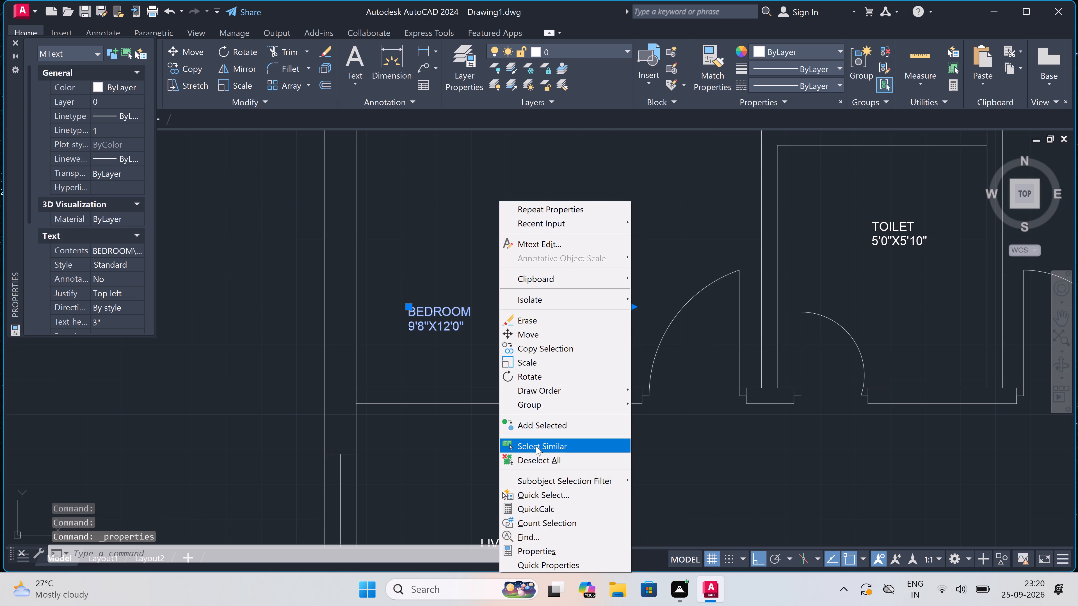
left_click(536, 446)
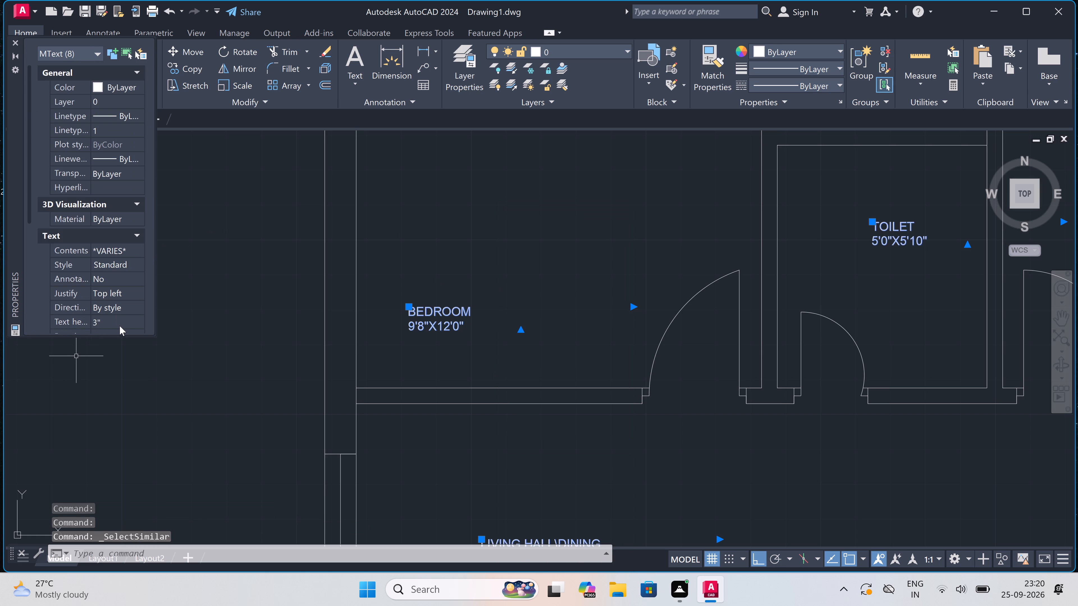
left_click(122, 327)
key("BackSpace")
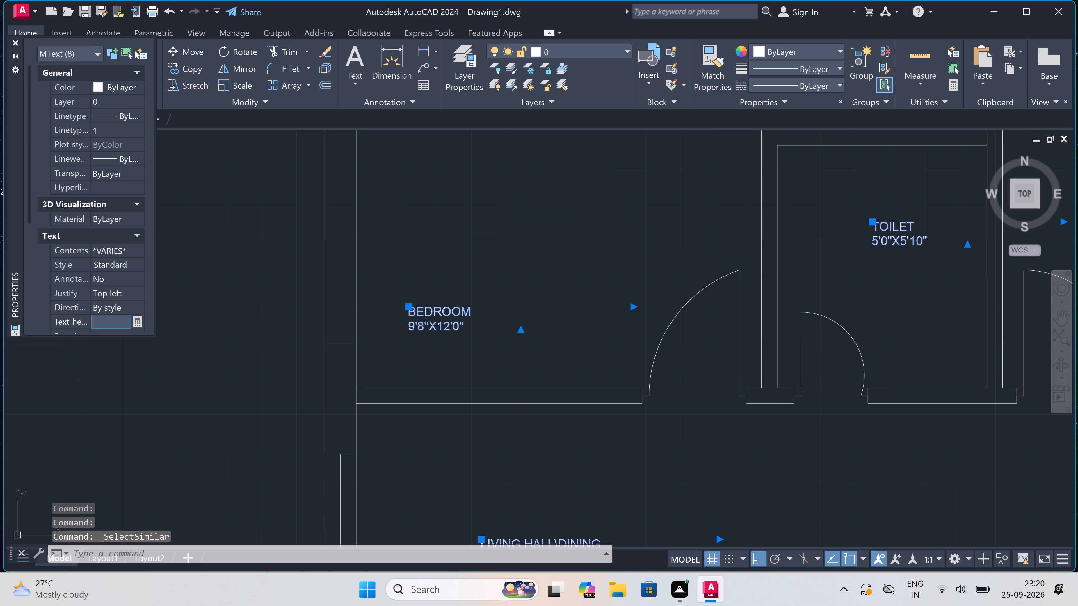
key("7")
key("shift+quotedbl")
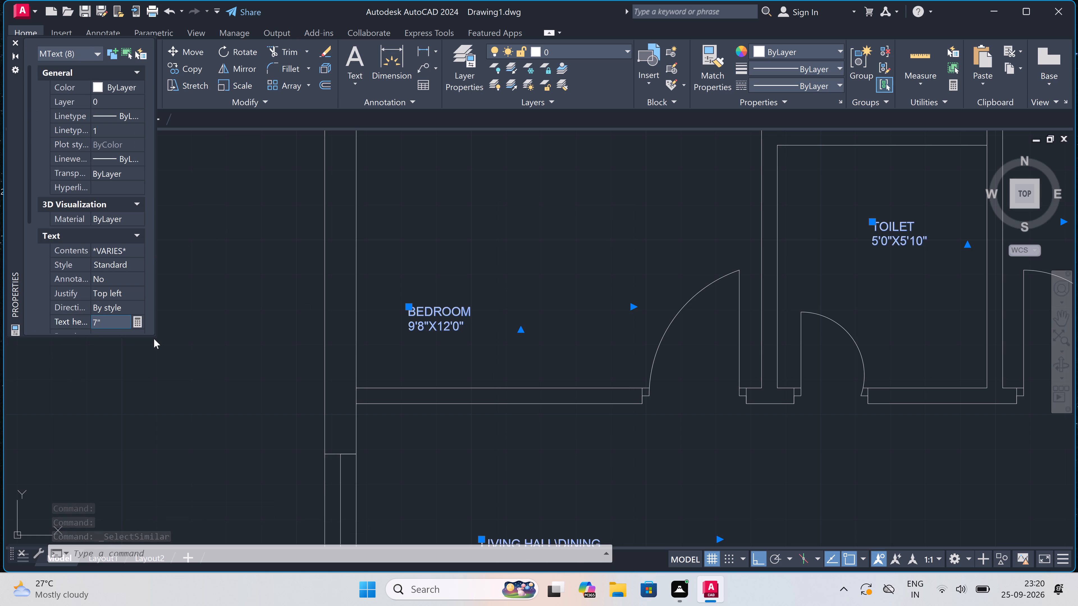
left_click_drag(435, 238, 438, 239)
scroll(470, 265, "down", 3)
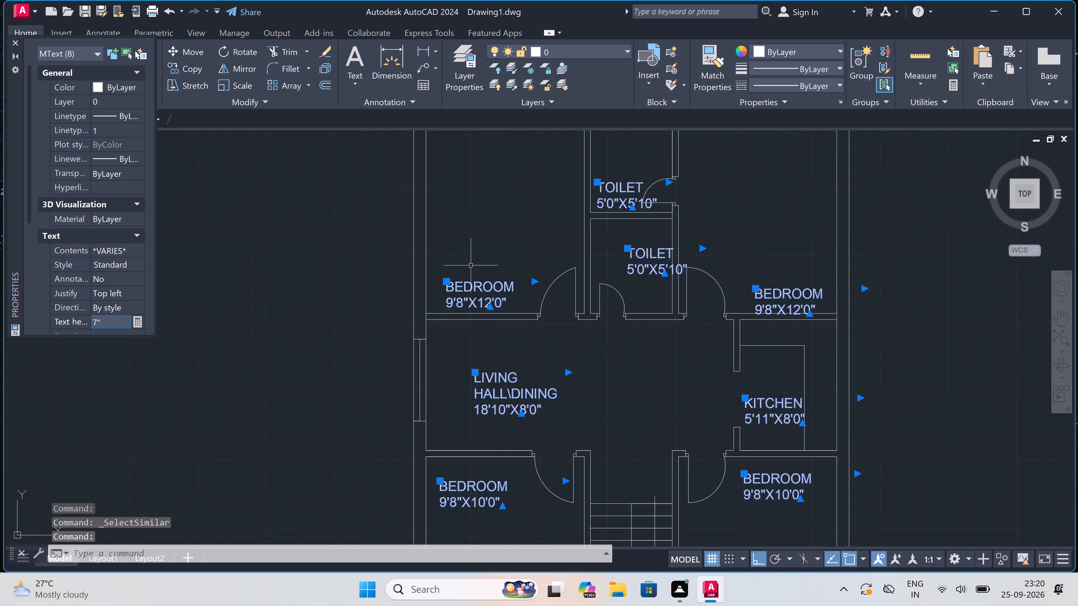
Set the text height of all the selected room labels to 6" and clear the selection.
scroll(140, 320, "up", 2)
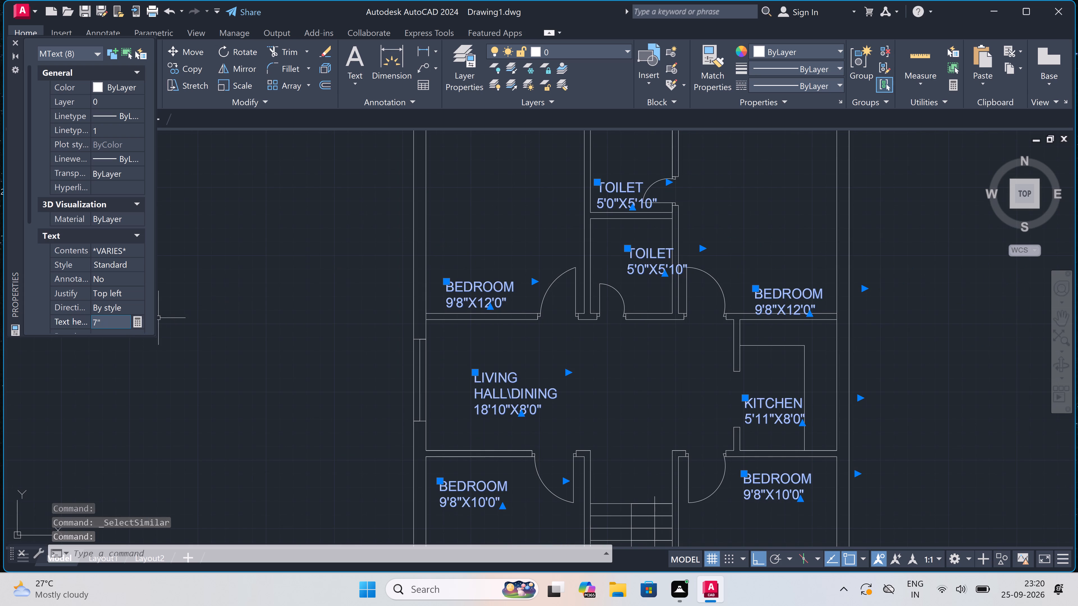
left_click(124, 321)
key("BackSpace")
key("BackSpace")
key("BackSpace")
key("BackSpace")
key("BackSpace")
key("BackSpace")
key("BackSpace")
key("BackSpace")
key("BackSpace")
key("BackSpace")
key("BackSpace")
key("BackSpace")
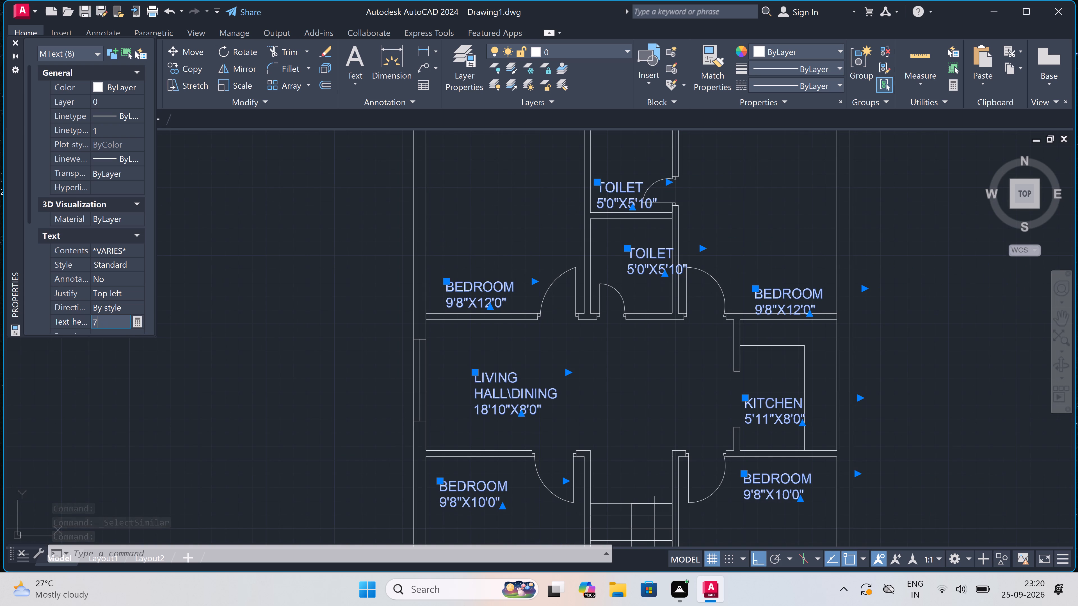
key("6")
key("Return")
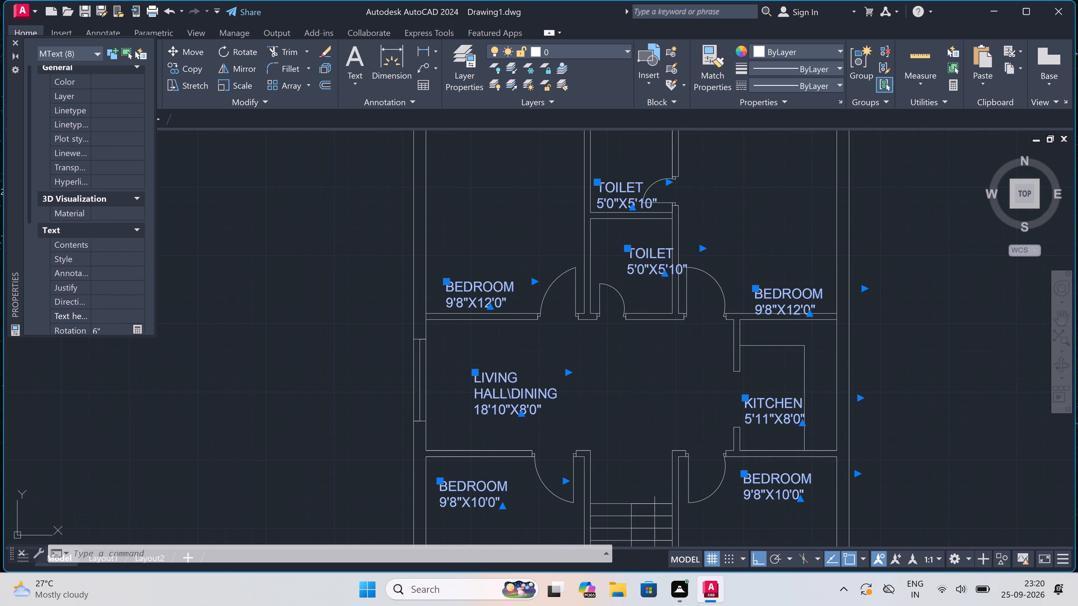
key("apostrophe")
left_click(216, 324)
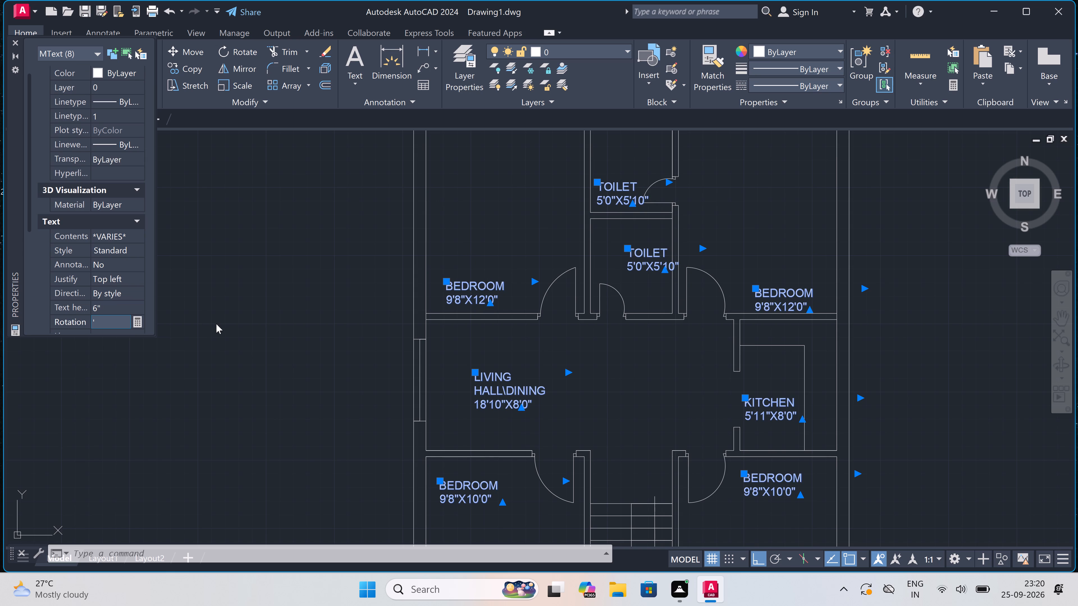
key("Escape")
key("Escape")
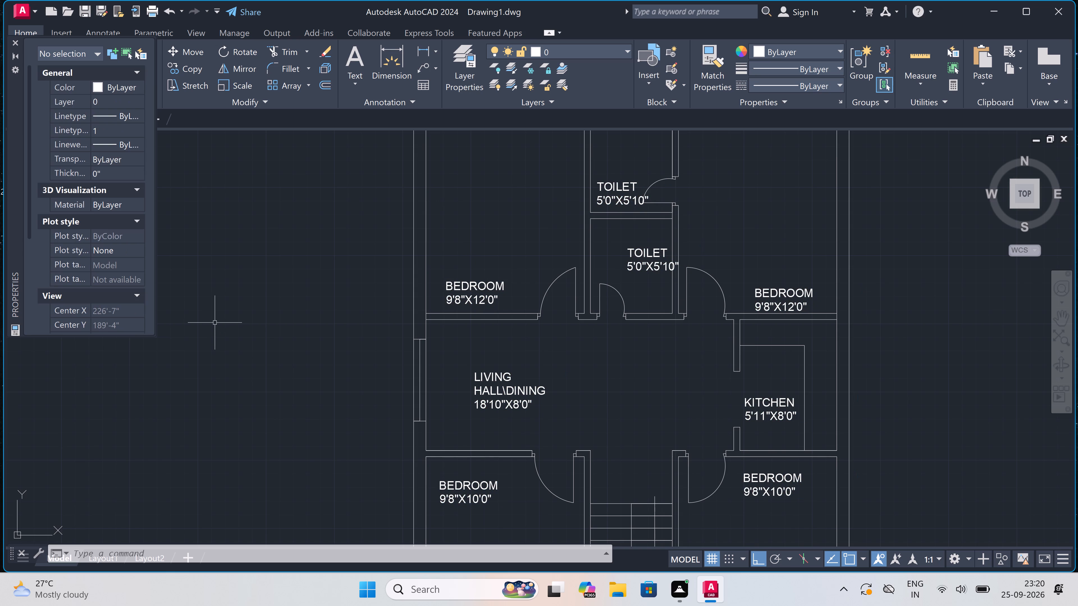
Move the lower toilet's label slightly left so its text fits between the toilet walls.
scroll(259, 304, "down", 3)
scroll(362, 284, "up", 3)
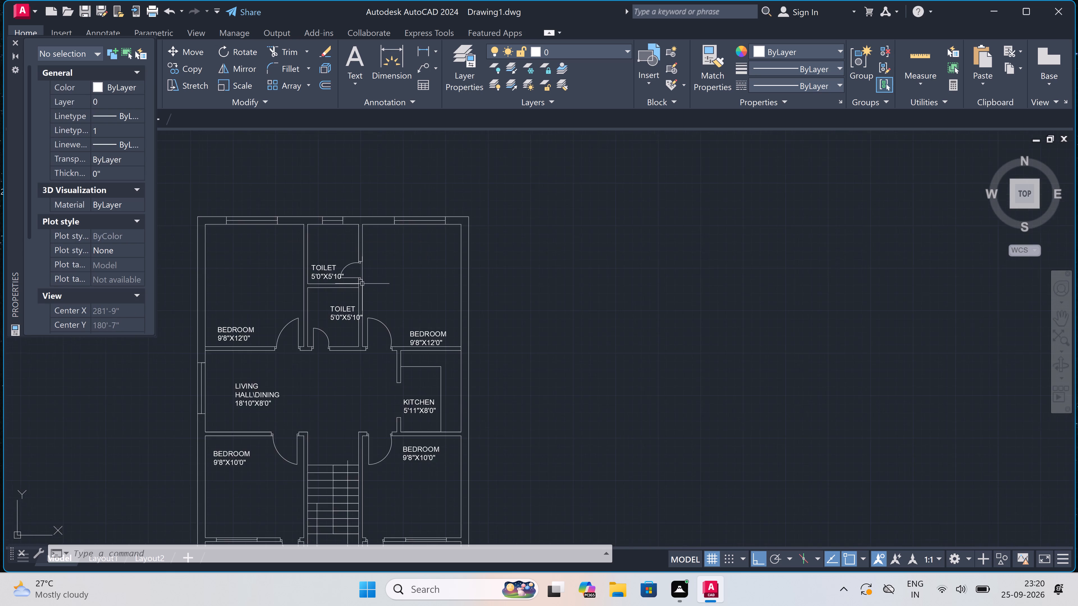
scroll(321, 319, "up", 2)
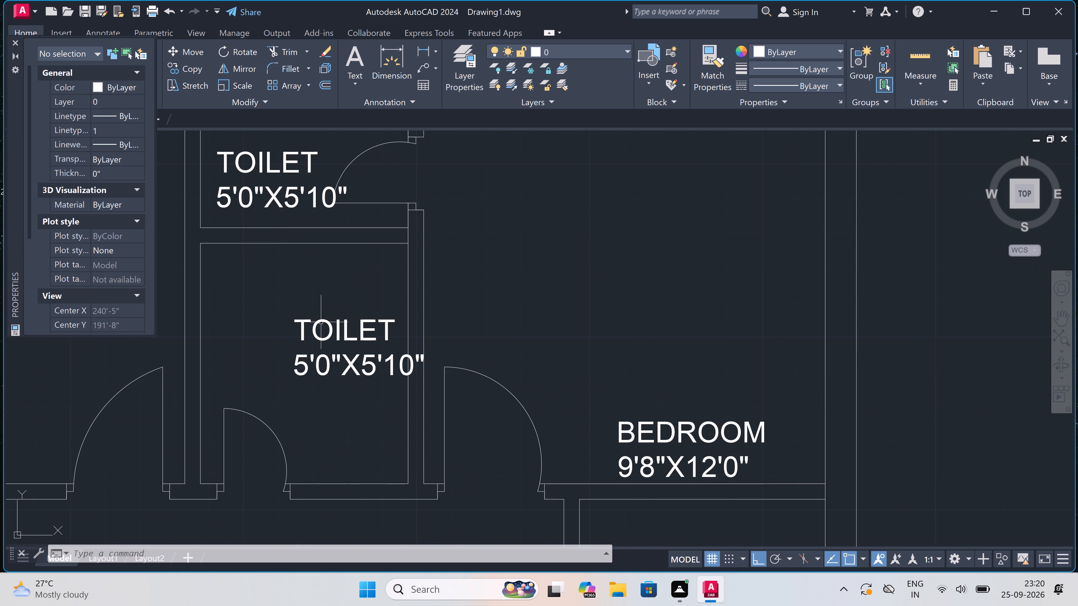
left_click(319, 325)
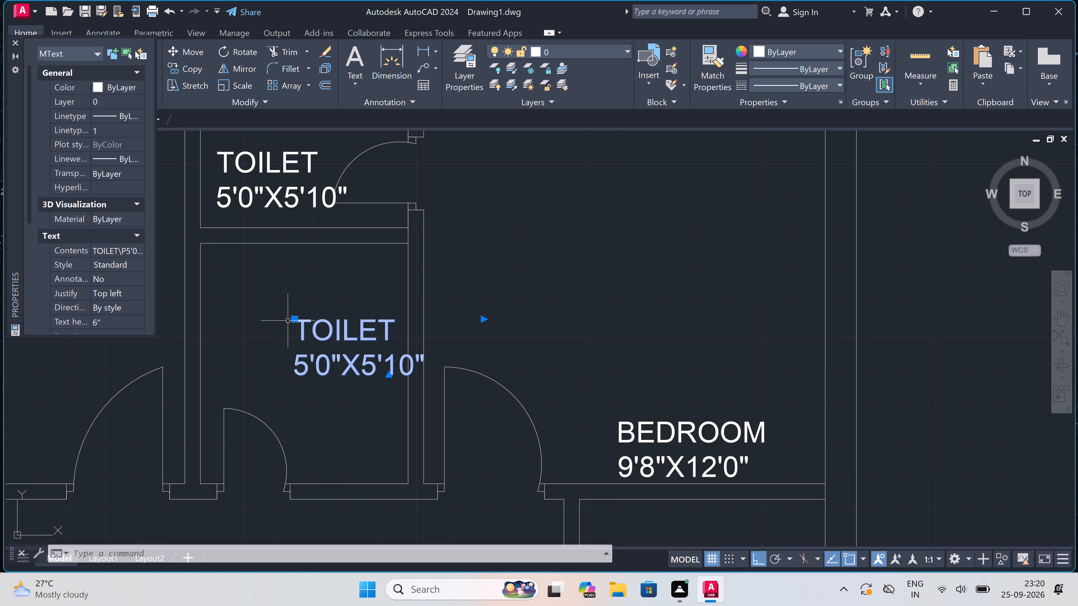
left_click(296, 317)
left_click(268, 306)
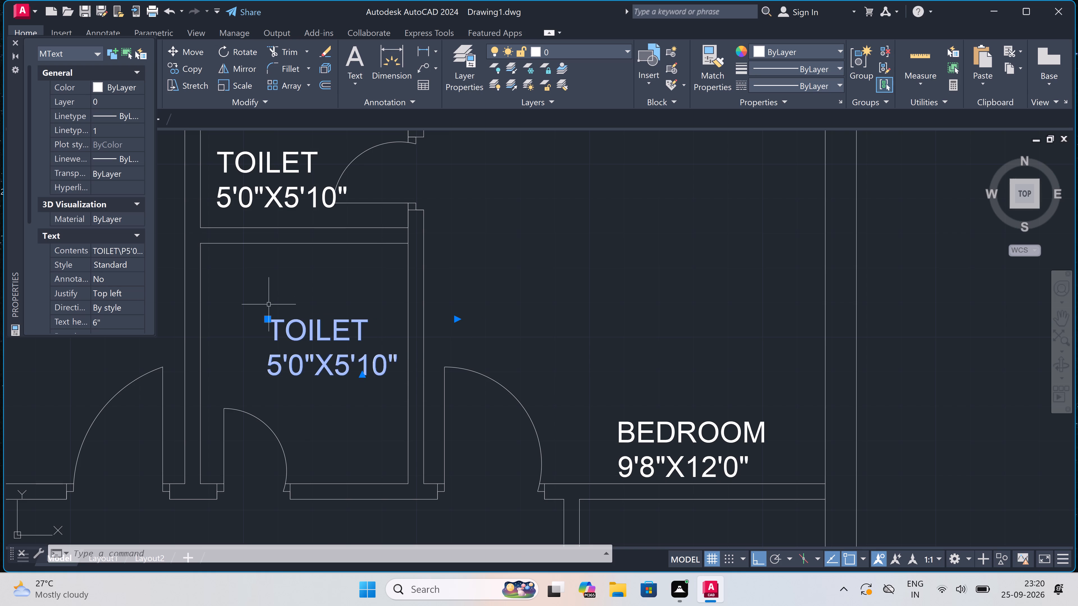
scroll(367, 315, "down", 6)
scroll(340, 288, "up", 3)
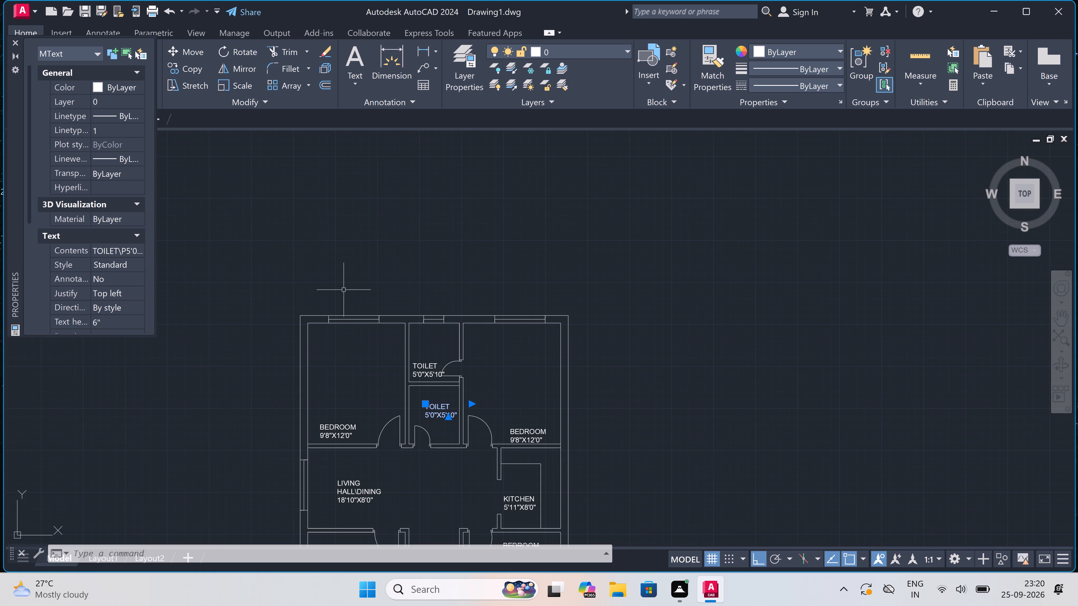
key("Escape")
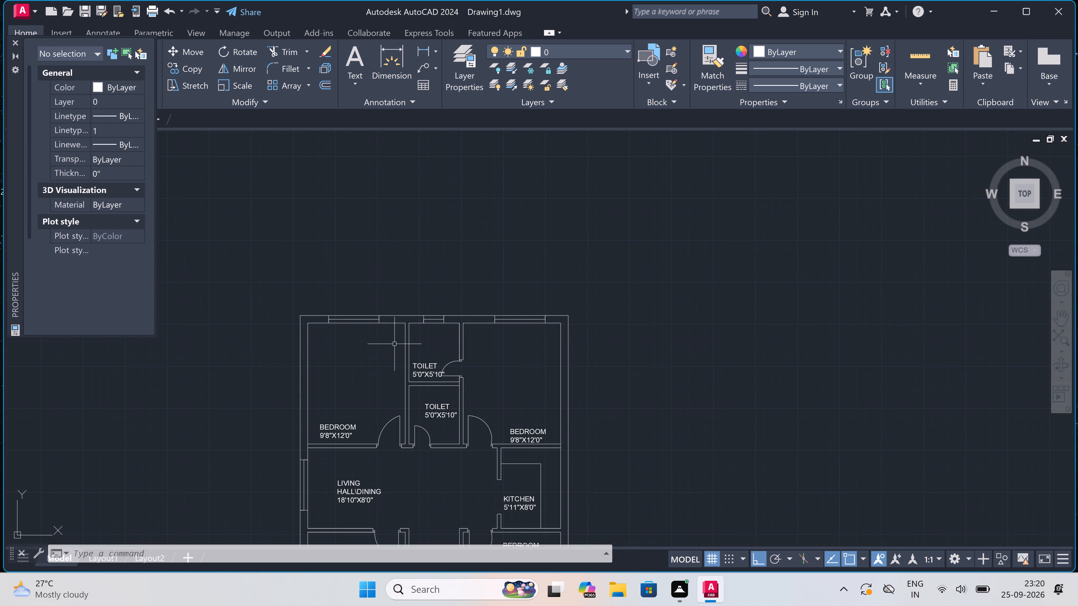
Add a two-line multiline text label reading STAIR and 6'0"X12'6" in the passage just above the stair treads.
scroll(410, 363, "up", 1)
scroll(437, 313, "down", 3)
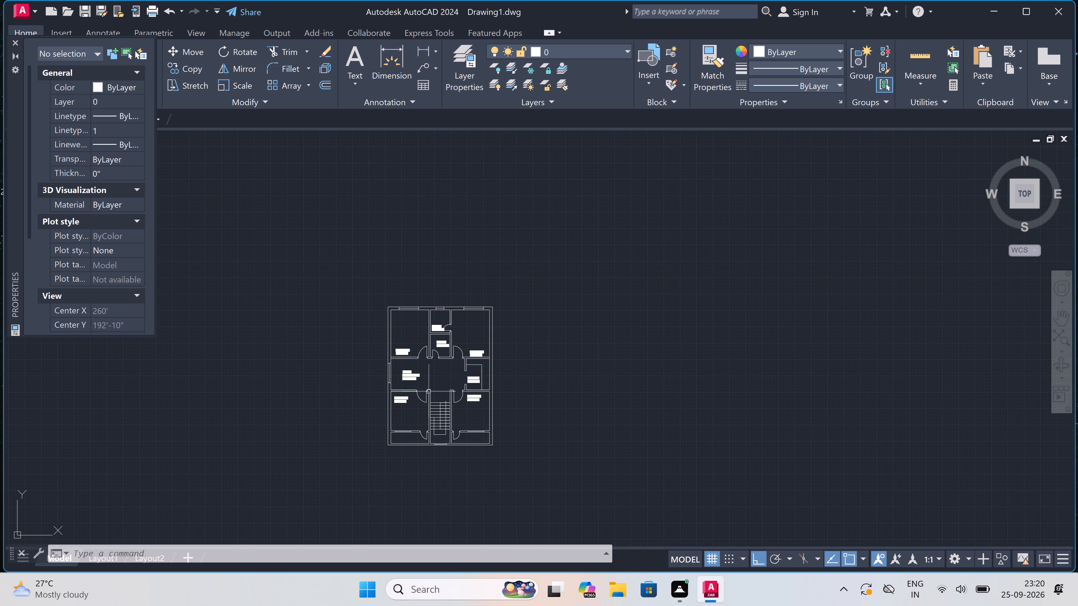
scroll(428, 419, "up", 3)
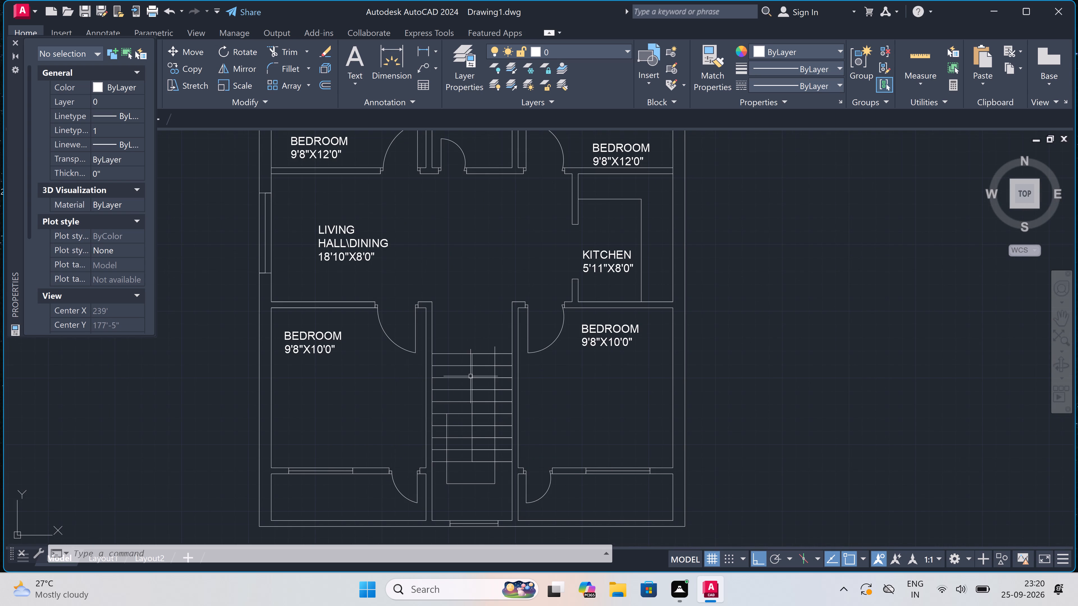
type("MT")
key("space")
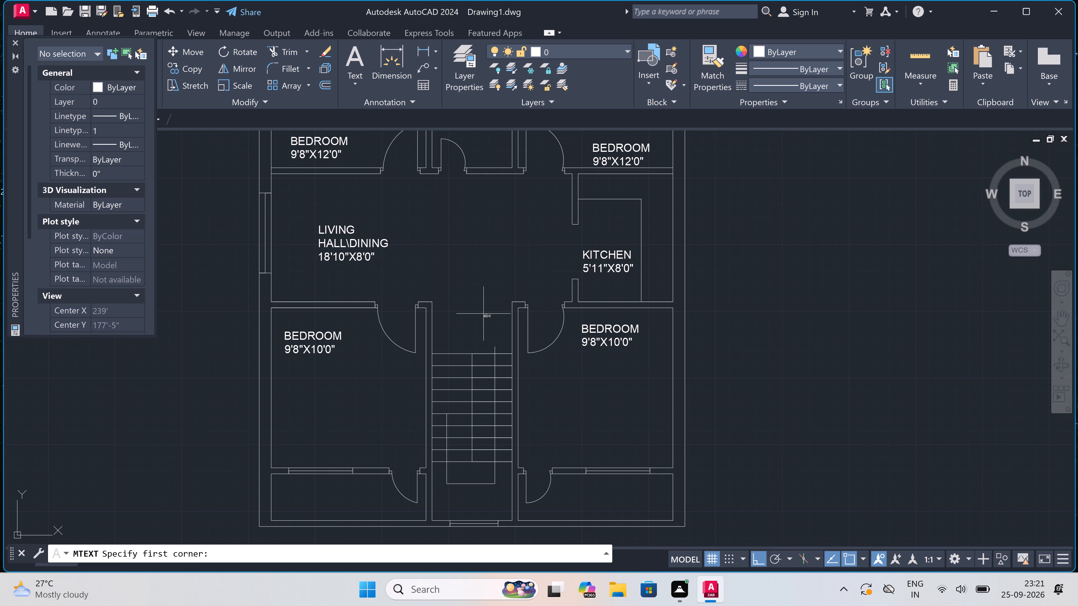
scroll(479, 307, "up", 2)
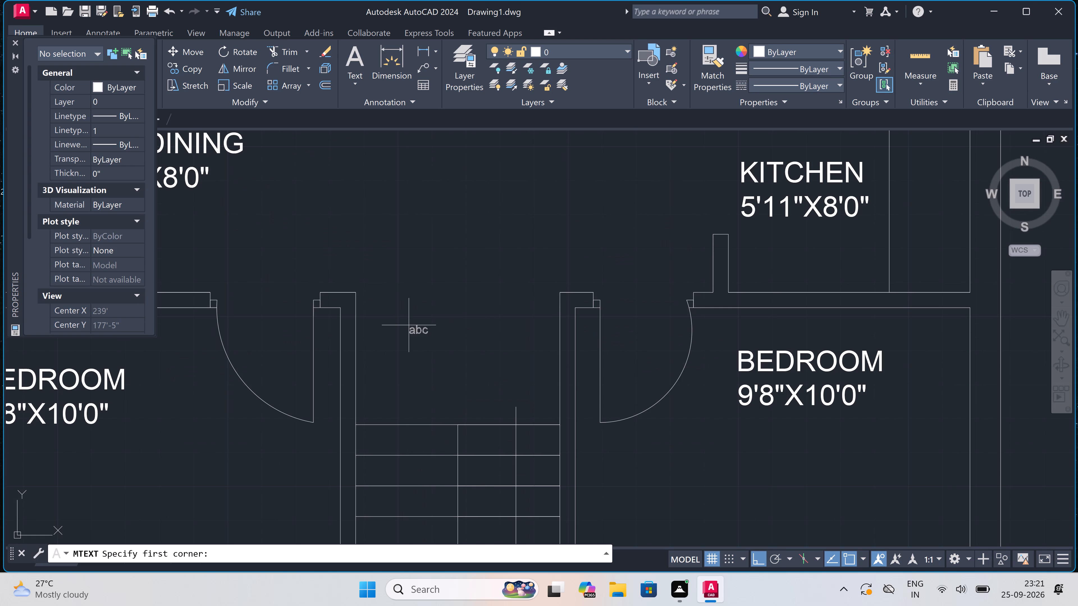
left_click_drag(406, 322, 409, 323)
left_click(500, 353)
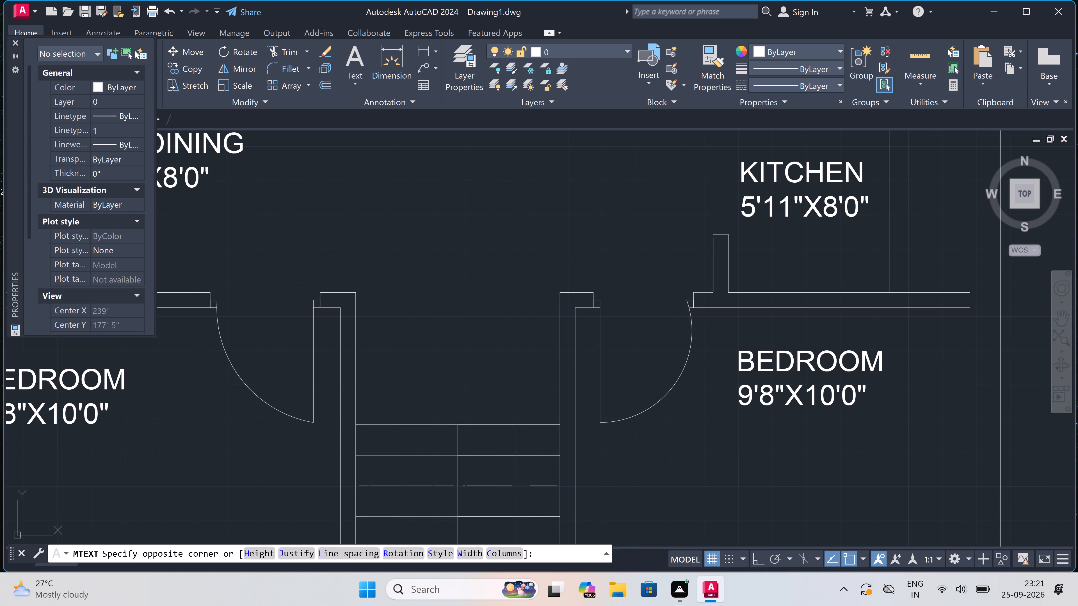
key("s")
key("s")
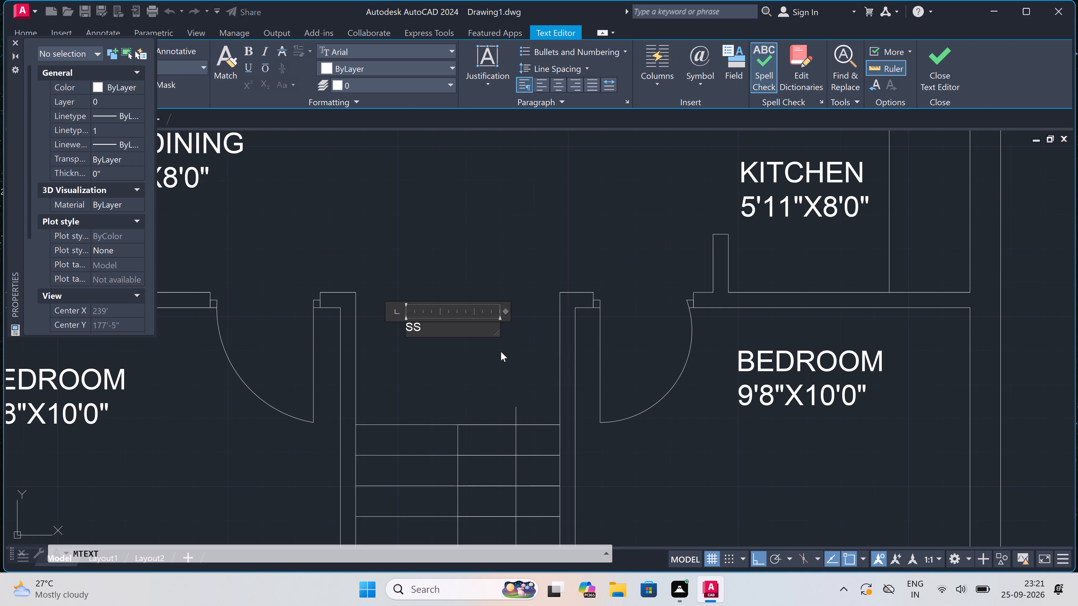
key("BackSpace")
type("TAIR")
key("Return")
type("6'0\"X")
type("12'")
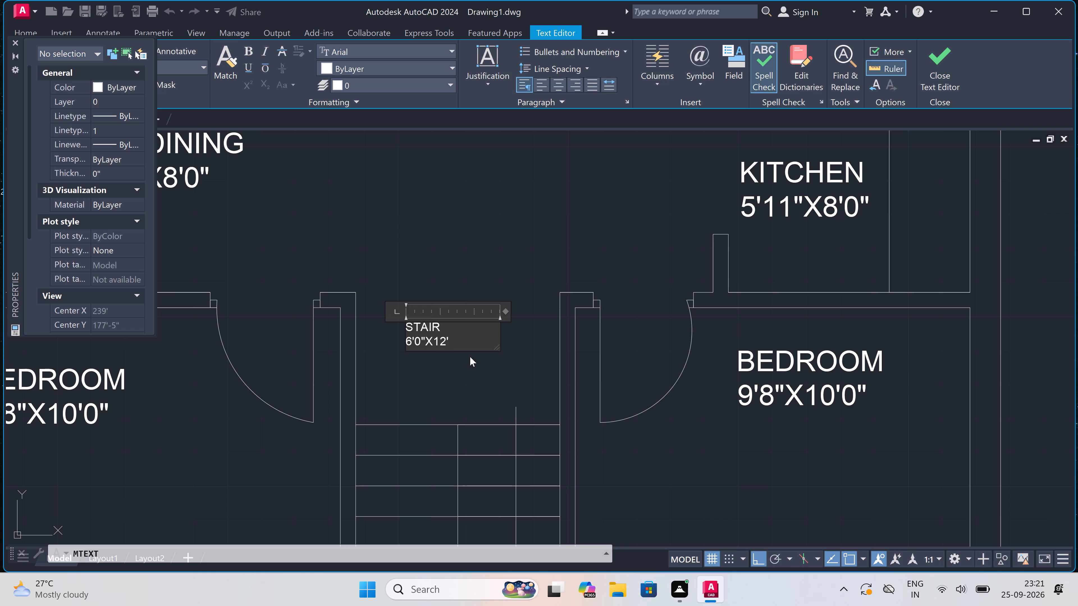
key("6")
key("shift+quotedbl")
left_click(471, 358)
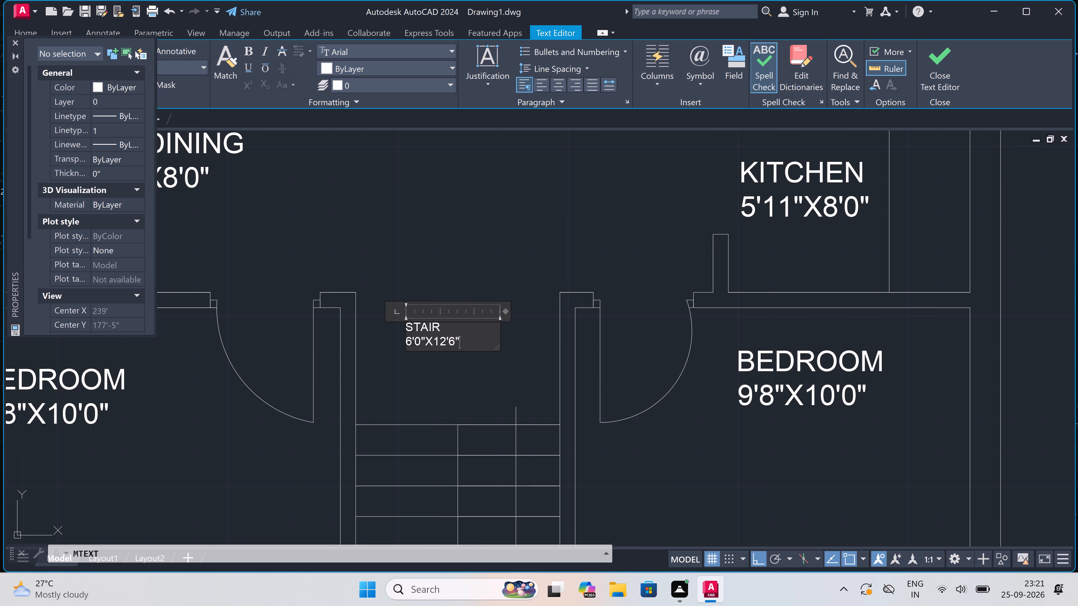
Add a two-line multiline text label reading BALCONY and 2'11" inside the lower-left balcony of the plan.
scroll(472, 357, "down", 7)
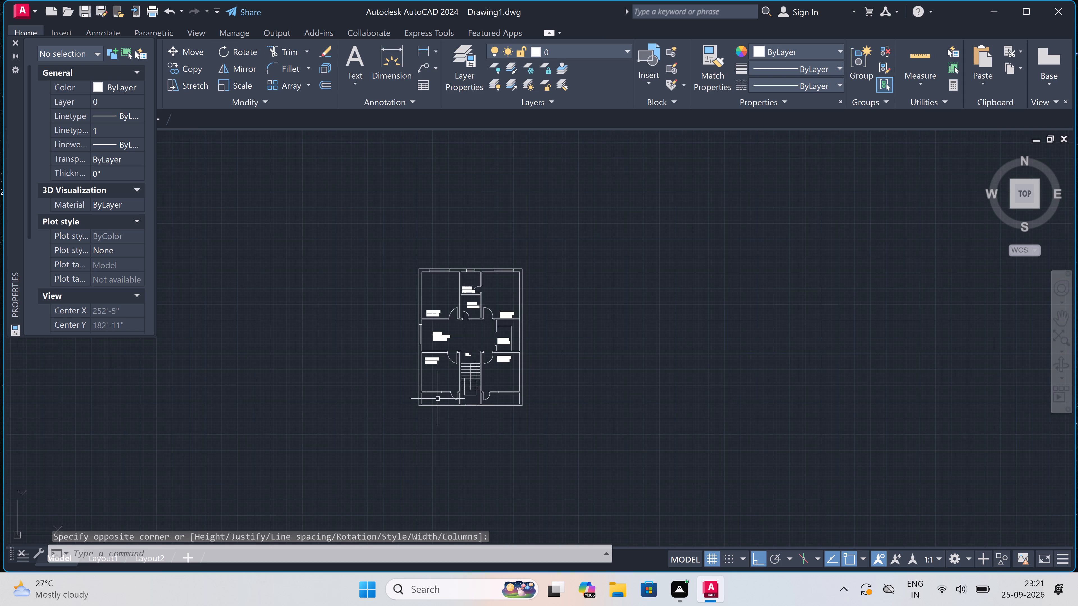
scroll(433, 402, "up", 3)
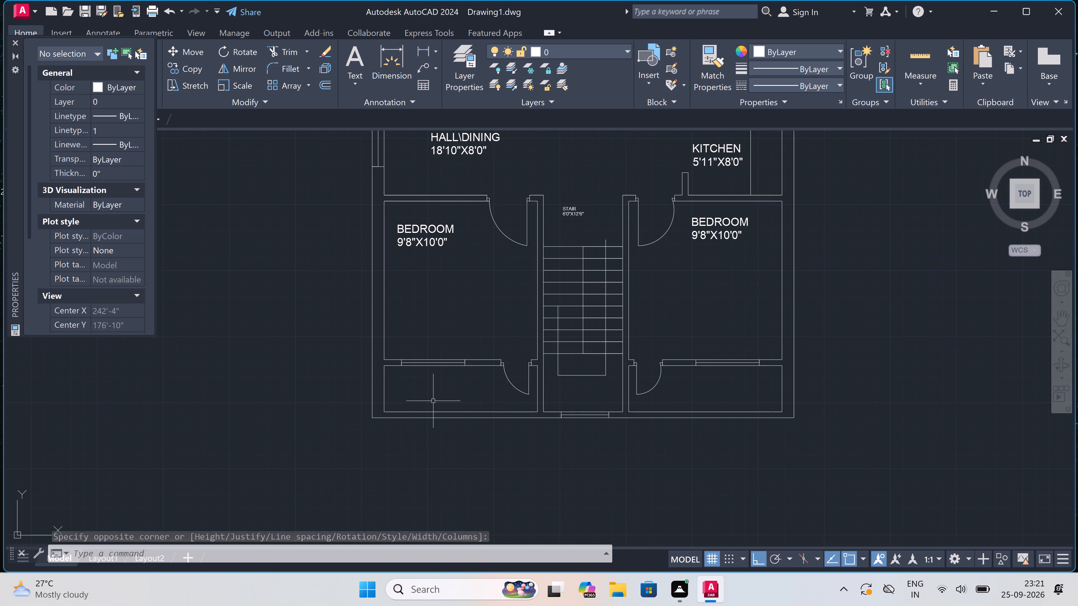
scroll(435, 400, "up", 2)
key("space")
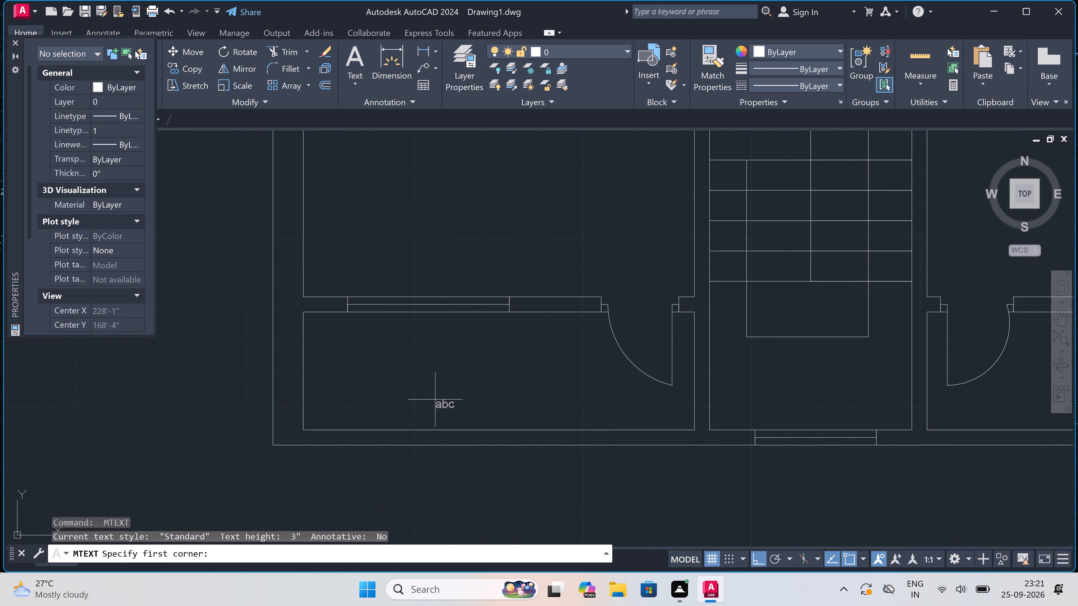
left_click(381, 370)
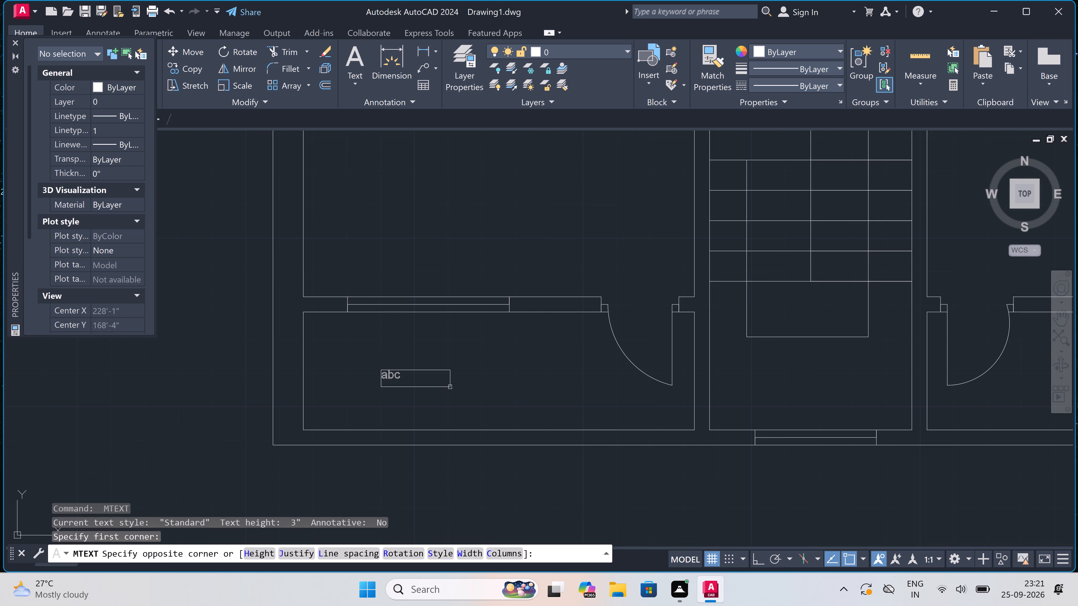
left_click(492, 387)
type("BA")
key("l")
type("CONY")
key("Return")
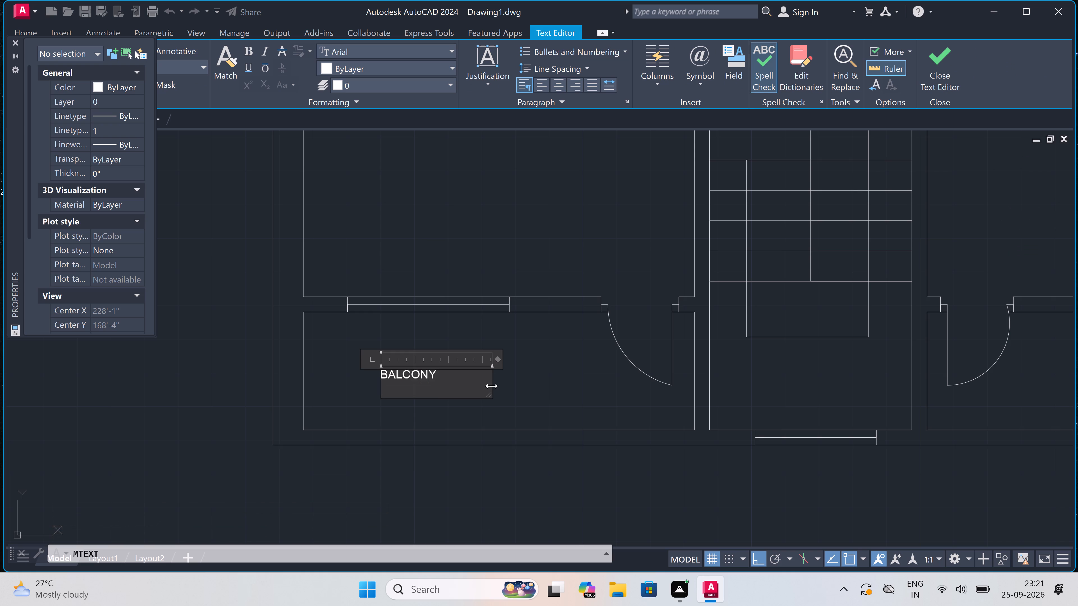
type("2'11")
key("shift+quotedbl")
left_click(540, 385)
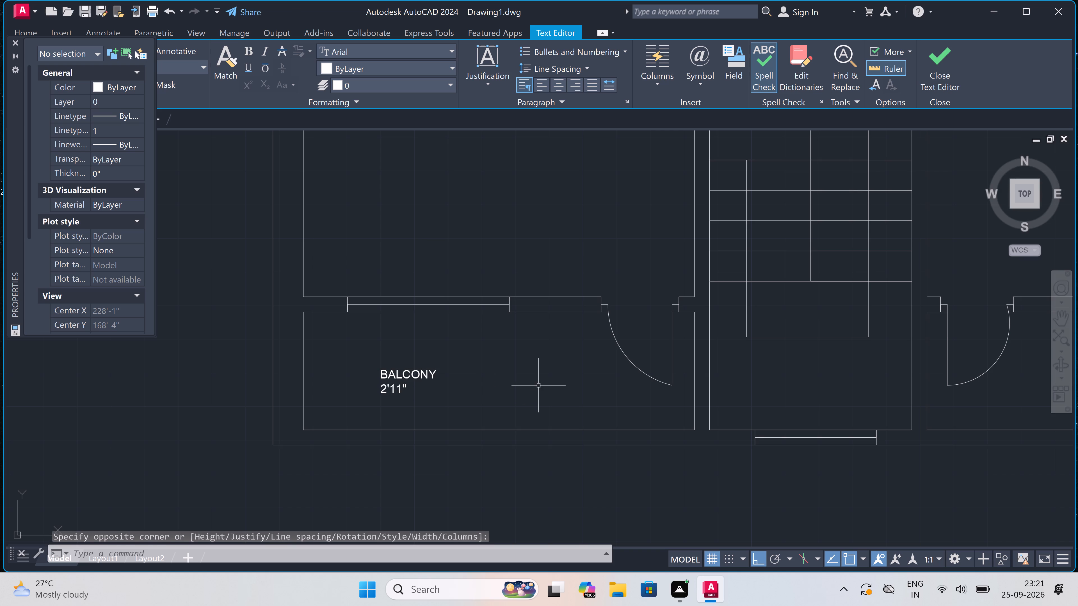
Copy the BALCONY label horizontally about 19' into the lower-right balcony.
left_click(417, 376)
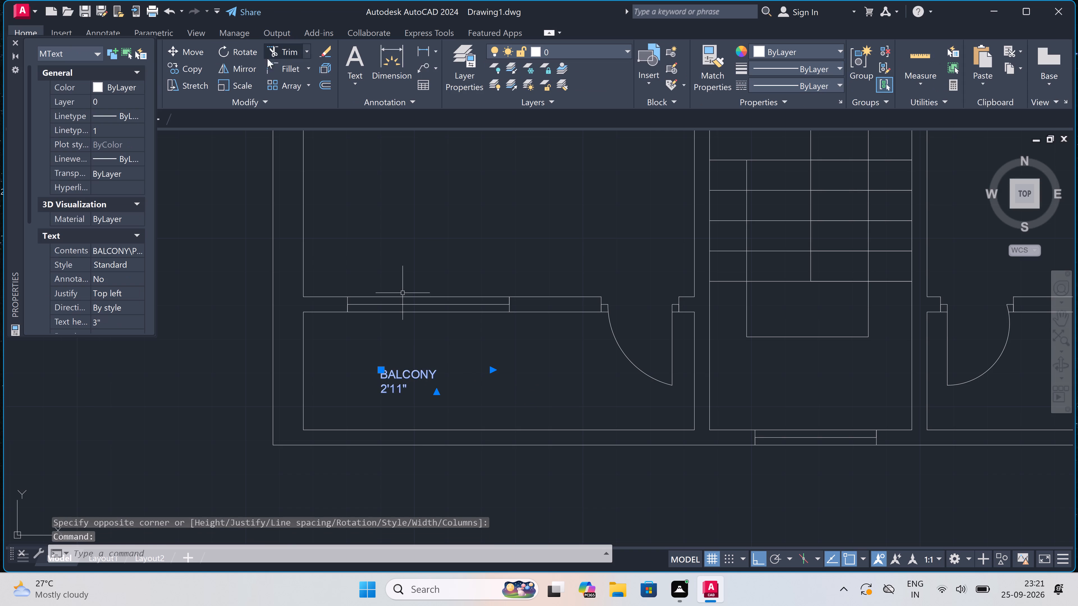
left_click(193, 69)
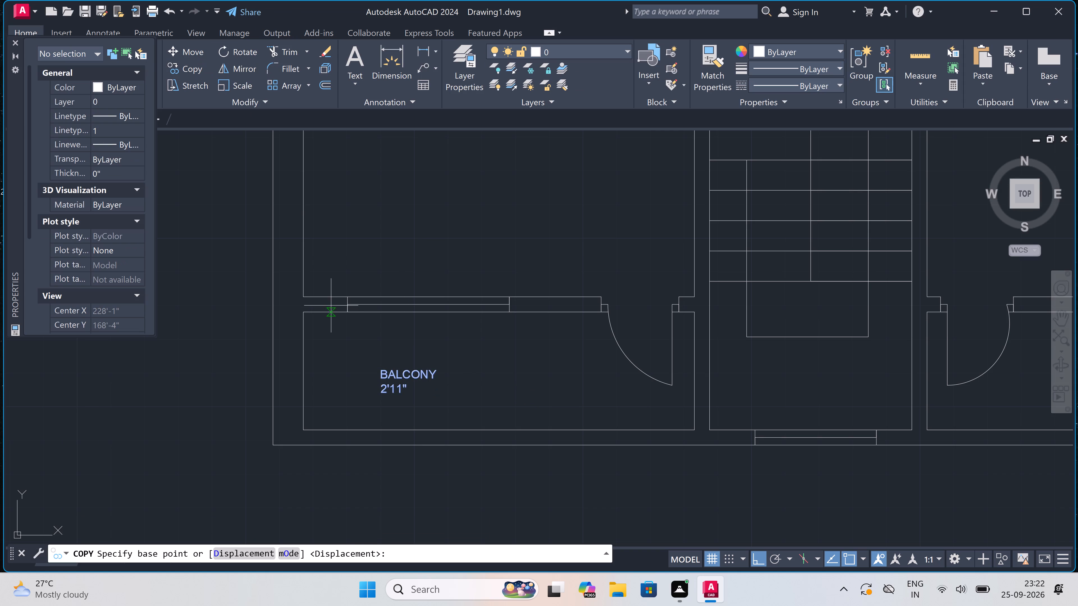
left_click_drag(386, 377, 400, 375)
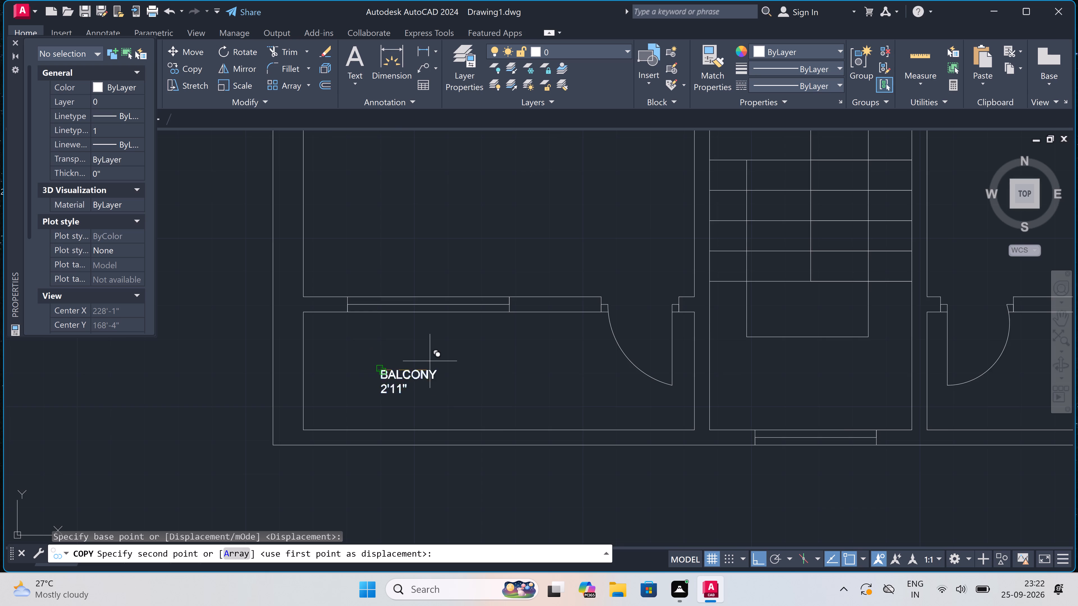
scroll(431, 361, "down", 4)
scroll(545, 351, "up", 3)
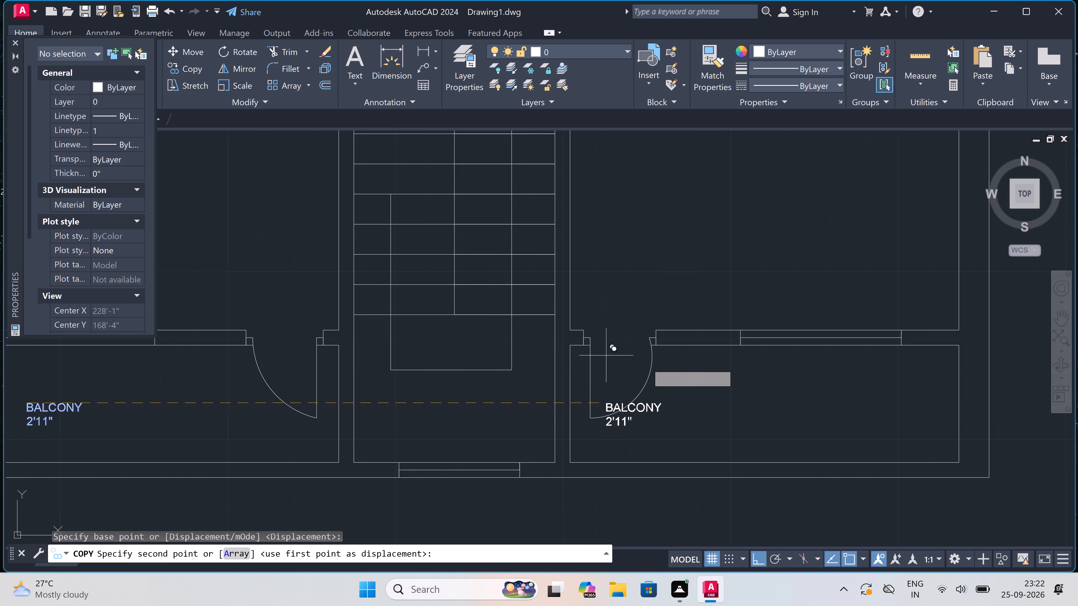
left_click(798, 391)
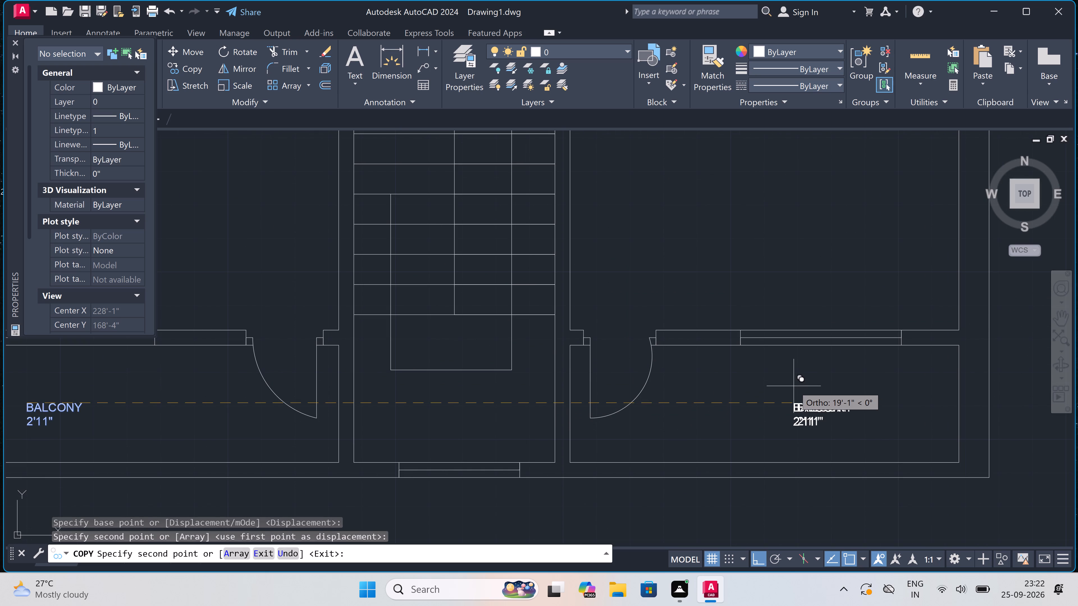
key("Escape")
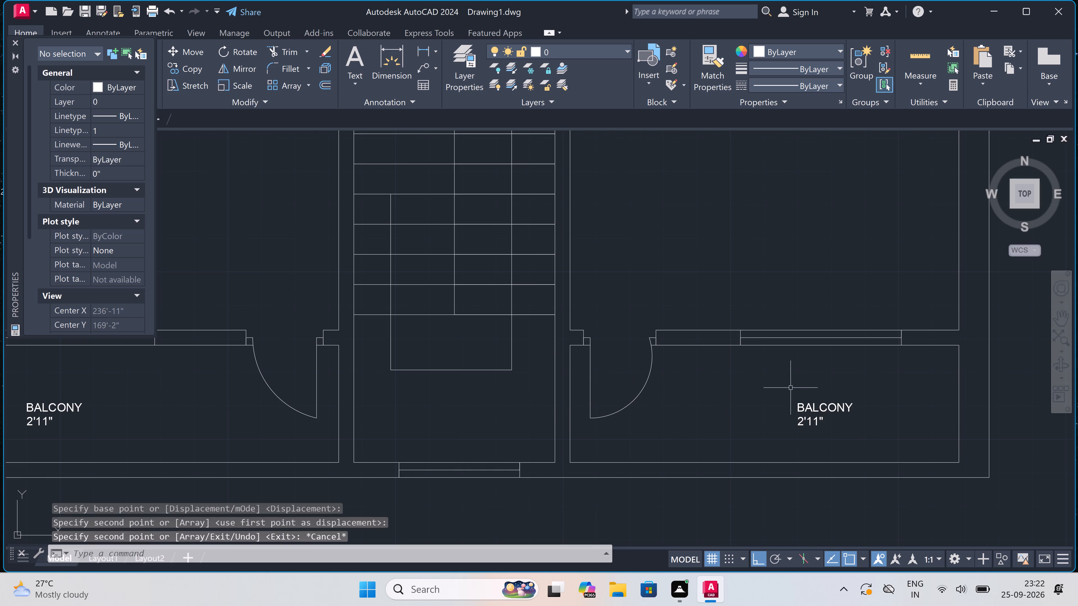
Set the text height of the stair label and both balcony labels to 6" and clear the selection.
left_click(821, 415)
scroll(821, 414, "down", 3)
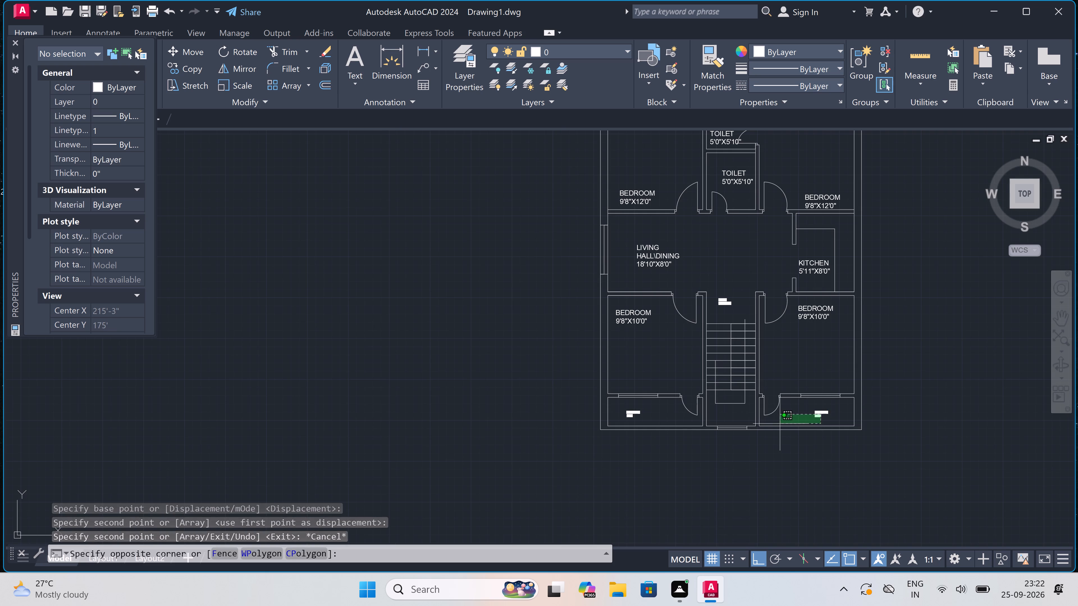
scroll(797, 411, "up", 2)
left_click(798, 411)
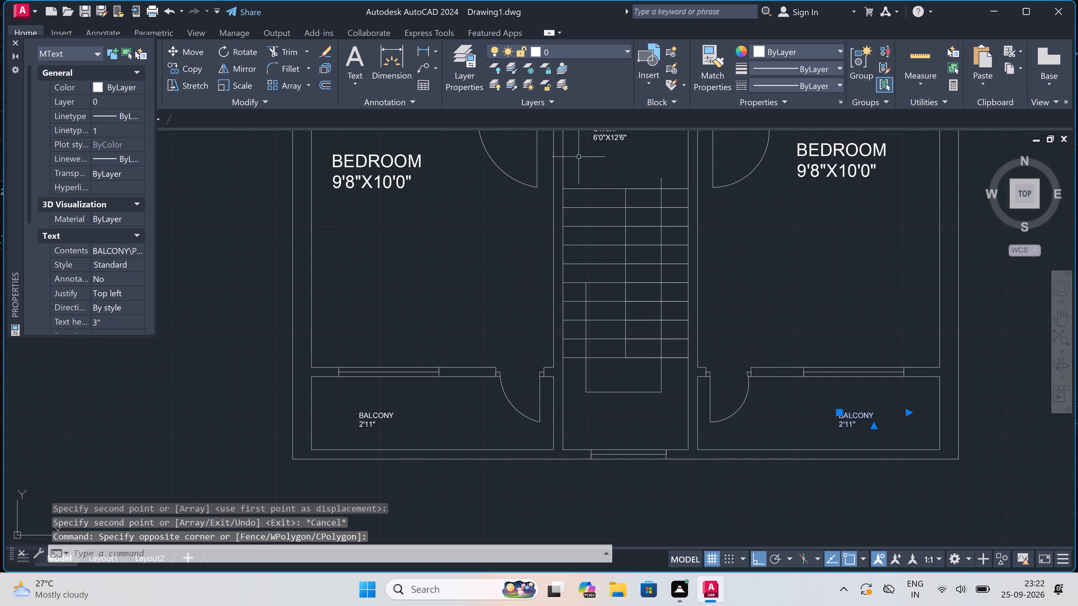
scroll(571, 181, "down", 2)
scroll(574, 166, "up", 2)
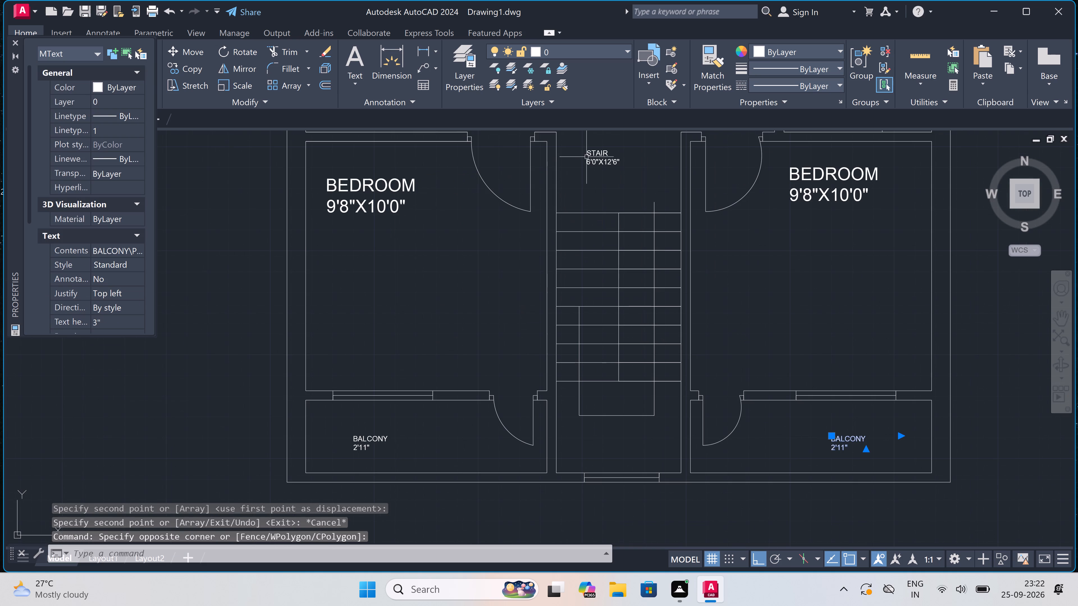
left_click(587, 155)
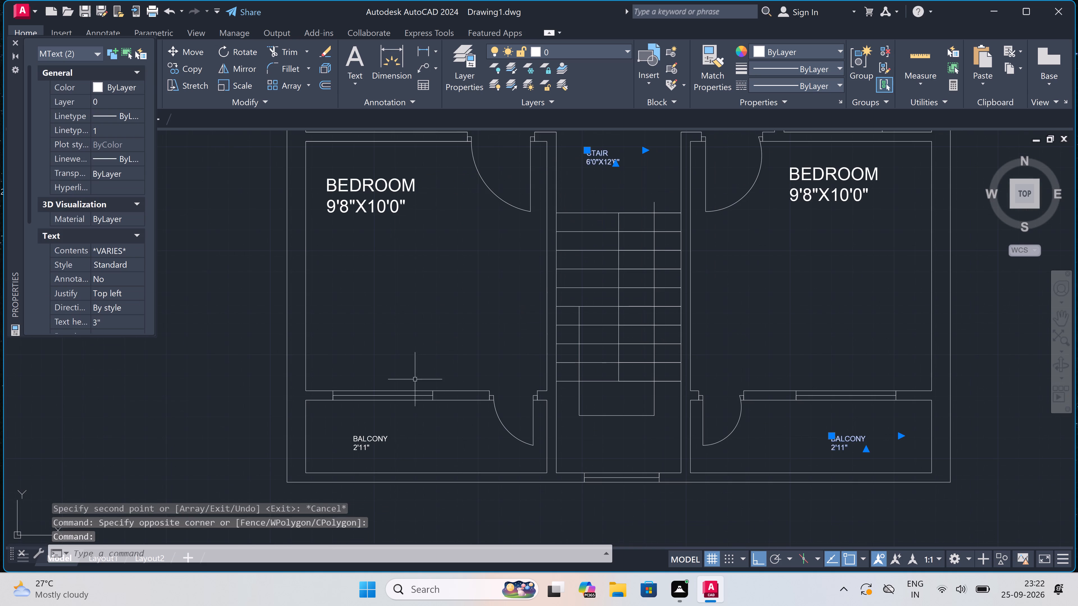
left_click(375, 439)
left_click(113, 321)
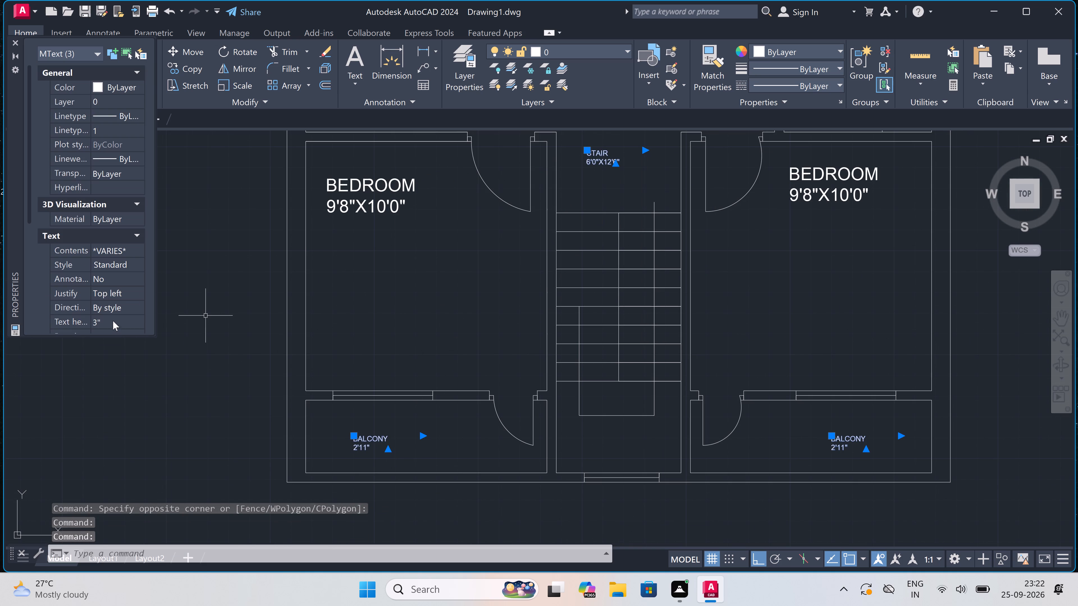
key("BackSpace")
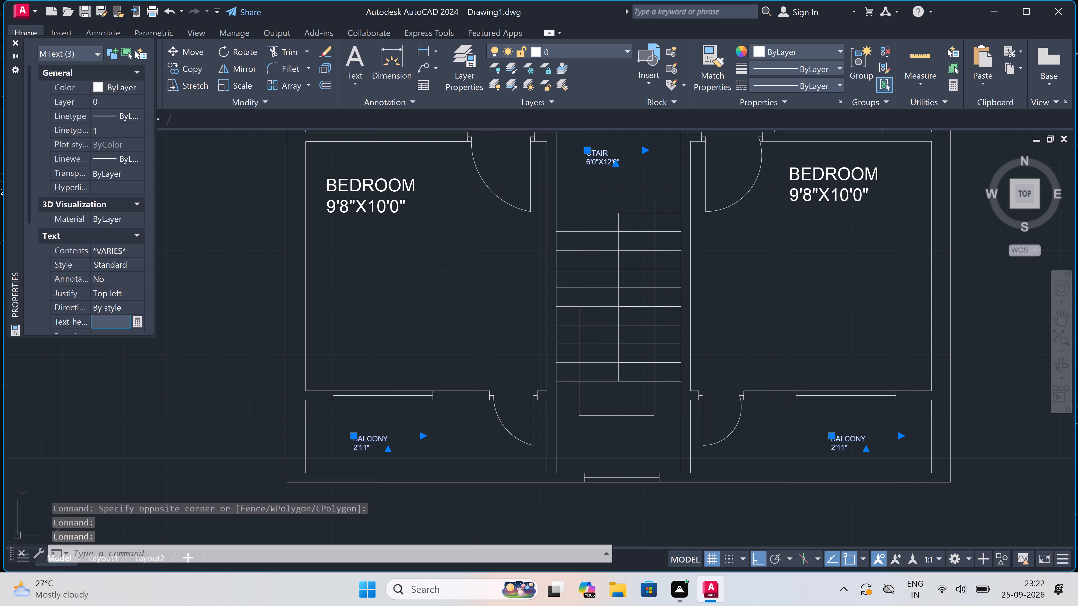
key("6")
key("shift+quotedbl")
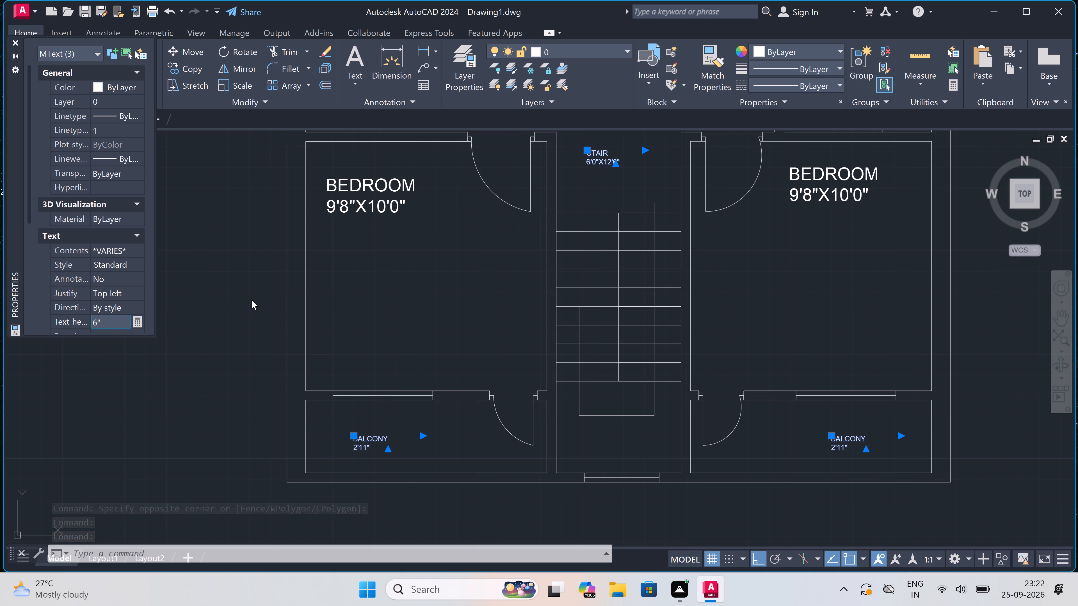
left_click(374, 295)
scroll(396, 302, "down", 3)
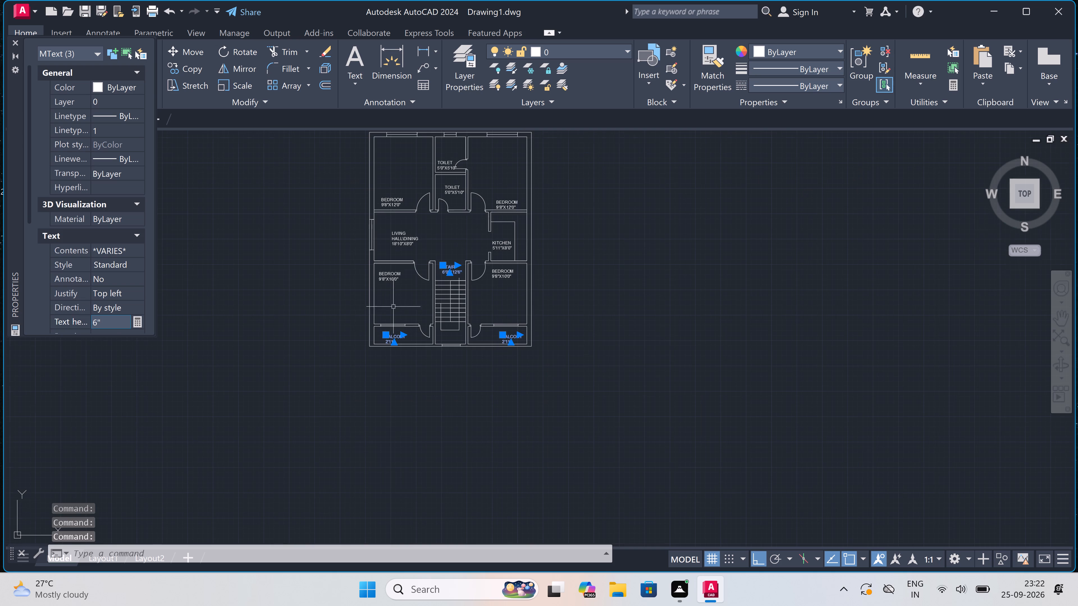
key("Escape")
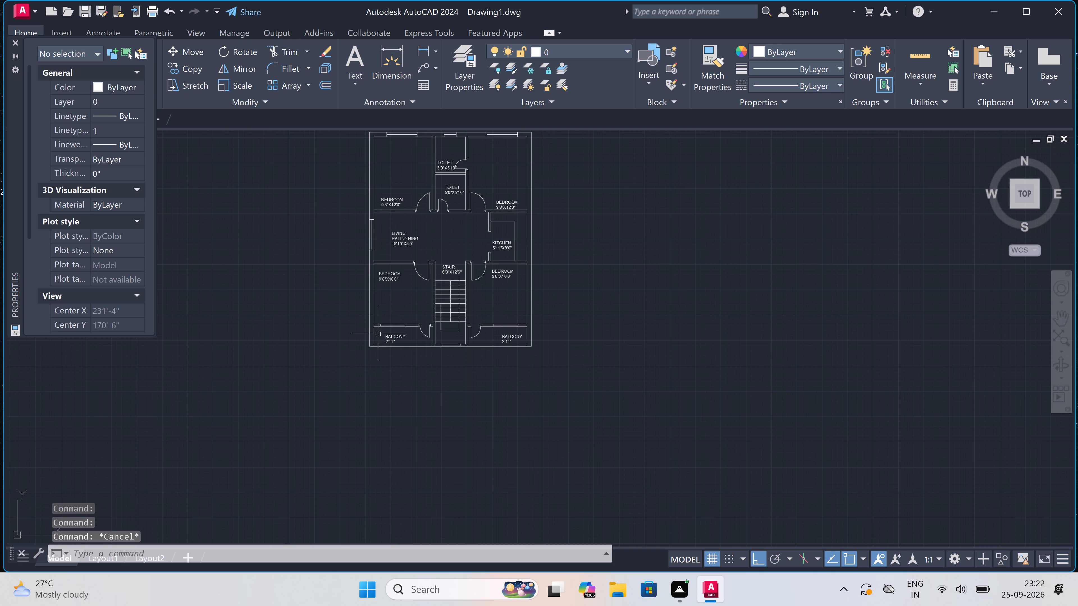
Add a multiline text title reading FIRST FLOOR PLAN below the plan's bottom wall.
scroll(378, 331, "down", 1)
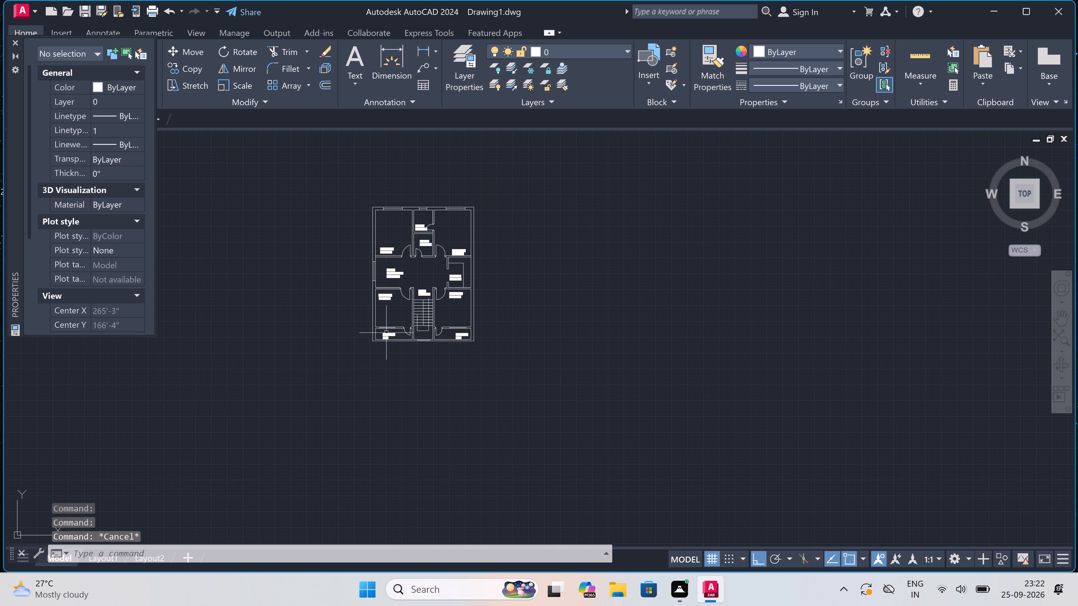
scroll(431, 260, "up", 3)
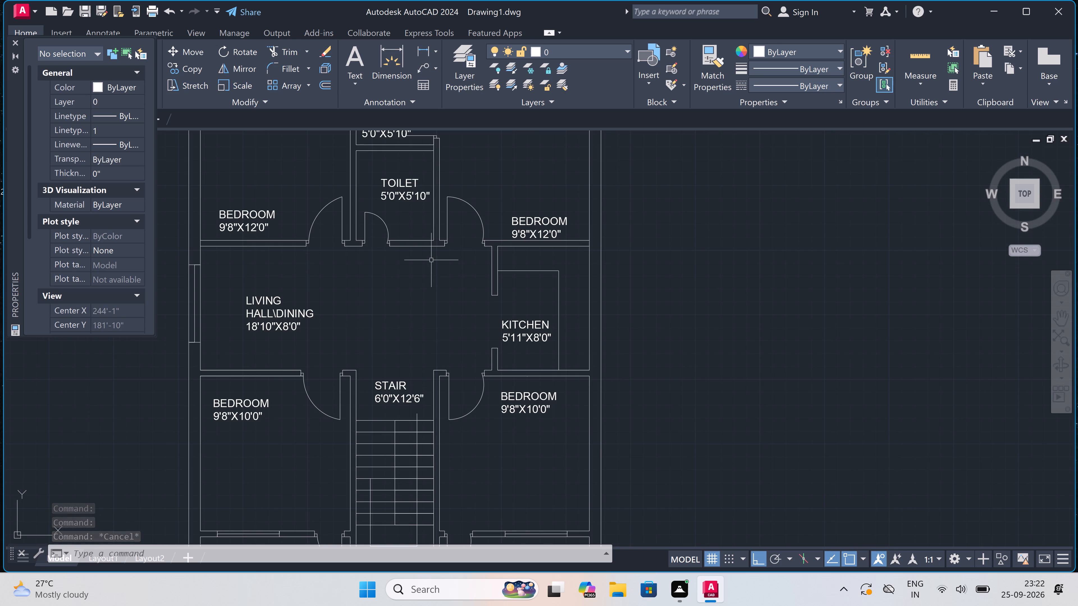
scroll(431, 260, "down", 2)
scroll(428, 323, "up", 2)
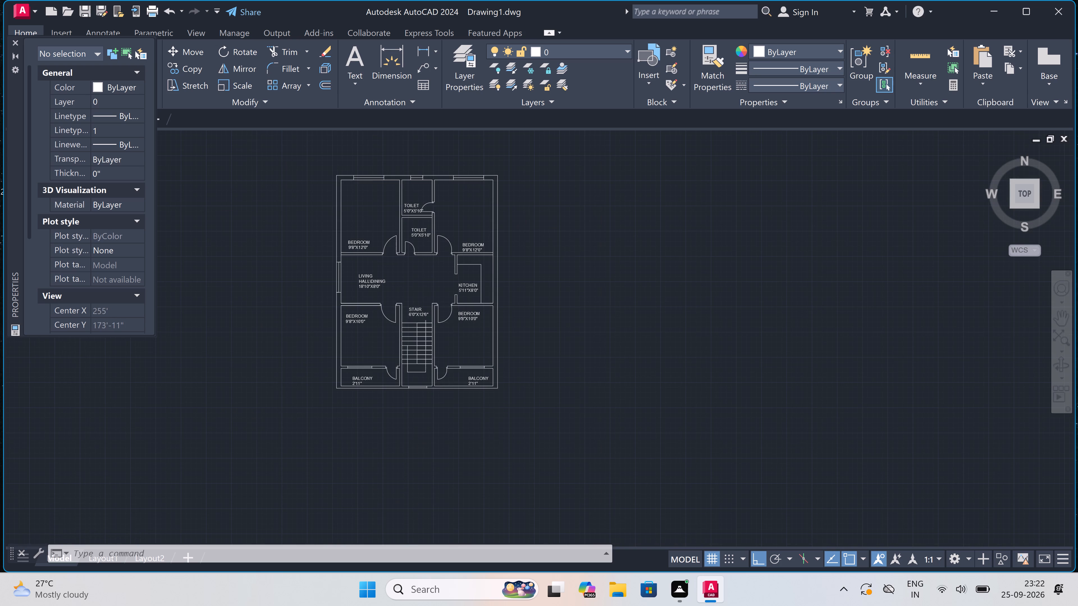
scroll(428, 323, "up", 1)
scroll(428, 324, "down", 4)
scroll(423, 373, "up", 3)
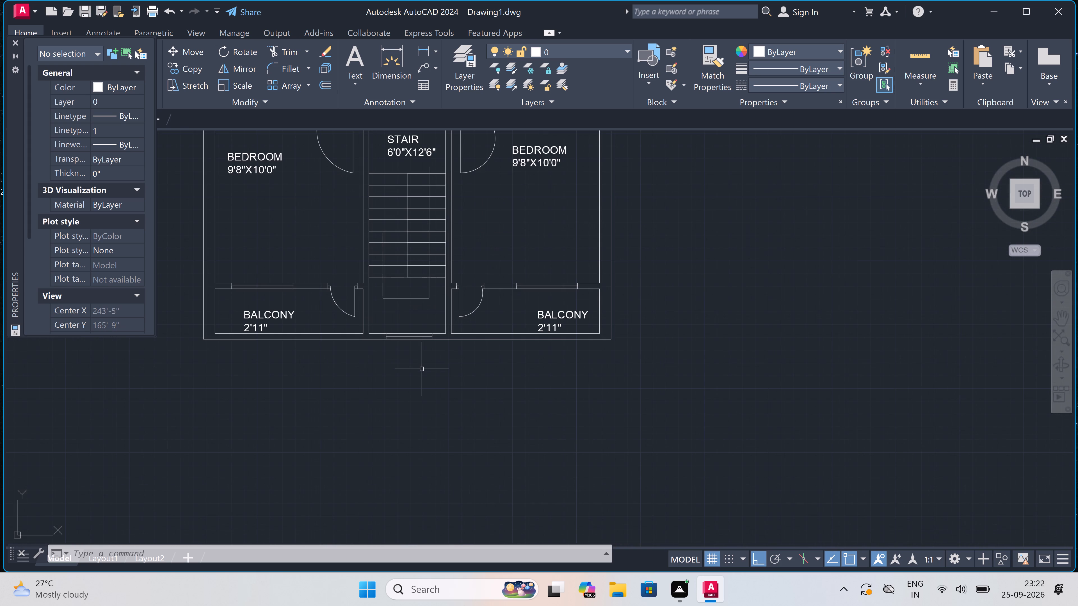
type("MR")
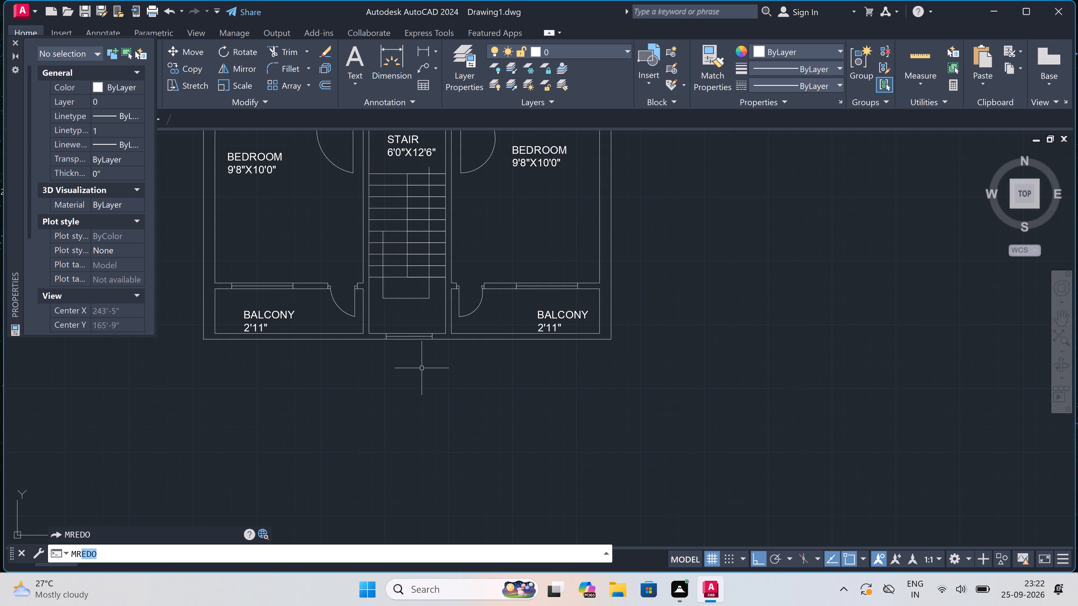
key("Escape")
type("MT")
key("space")
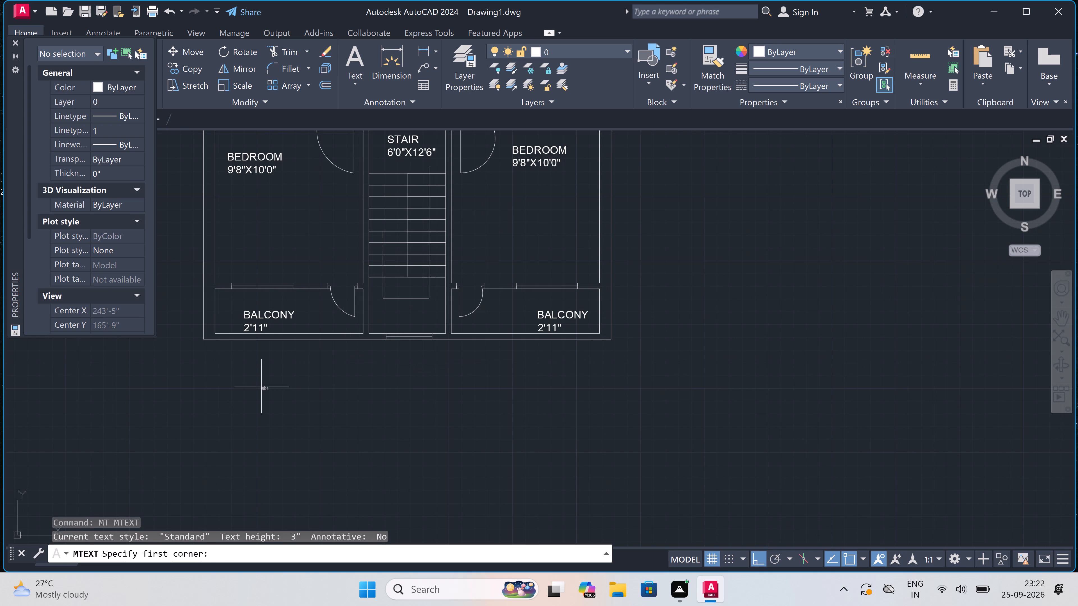
left_click(271, 378)
left_click(569, 393)
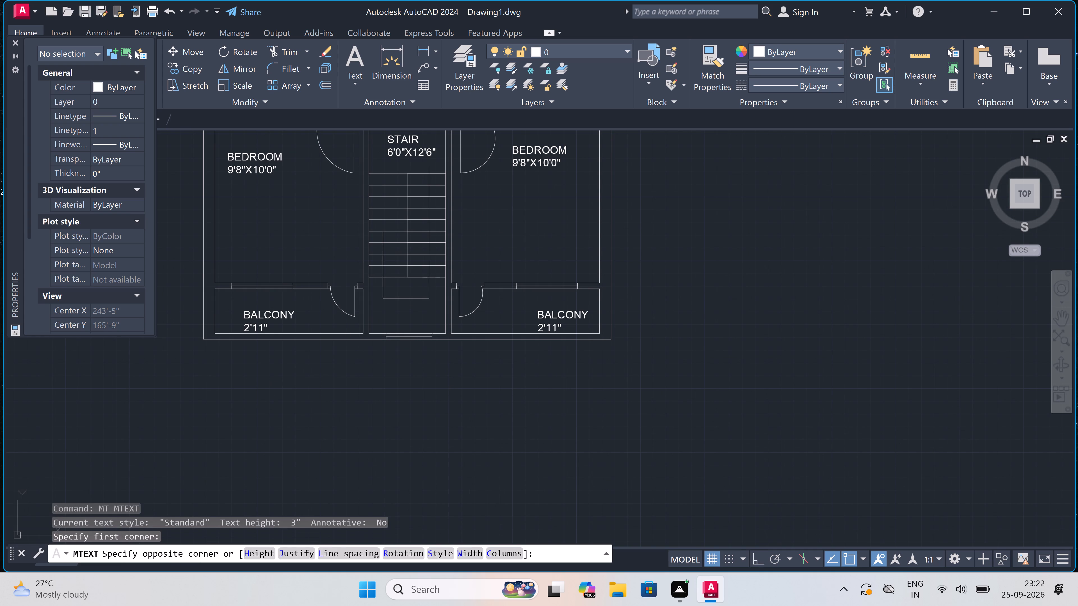
key("f")
key("i")
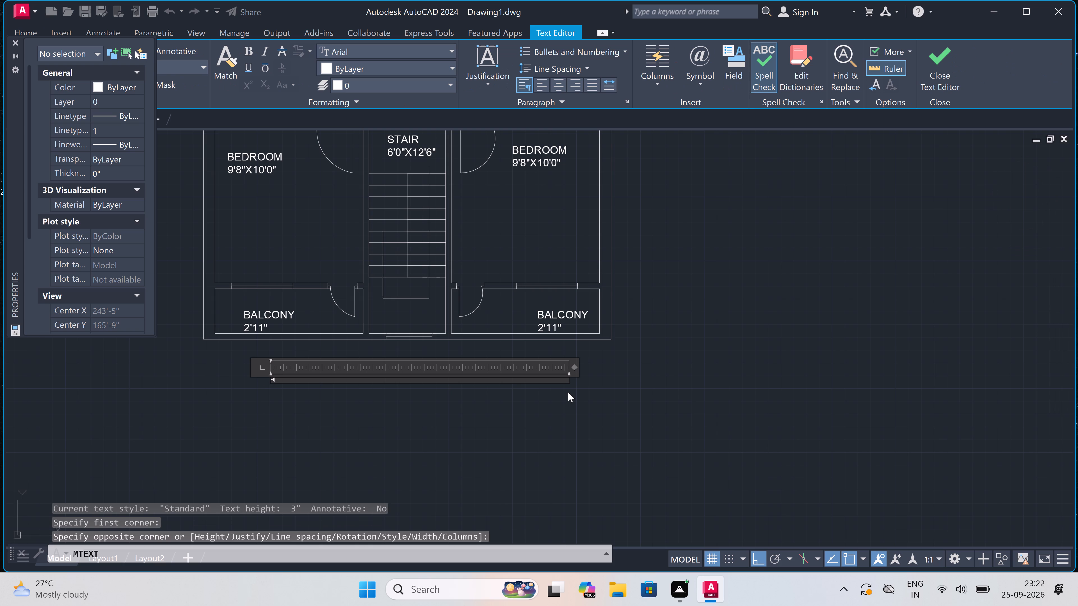
type("RST FLOOR")
key("space")
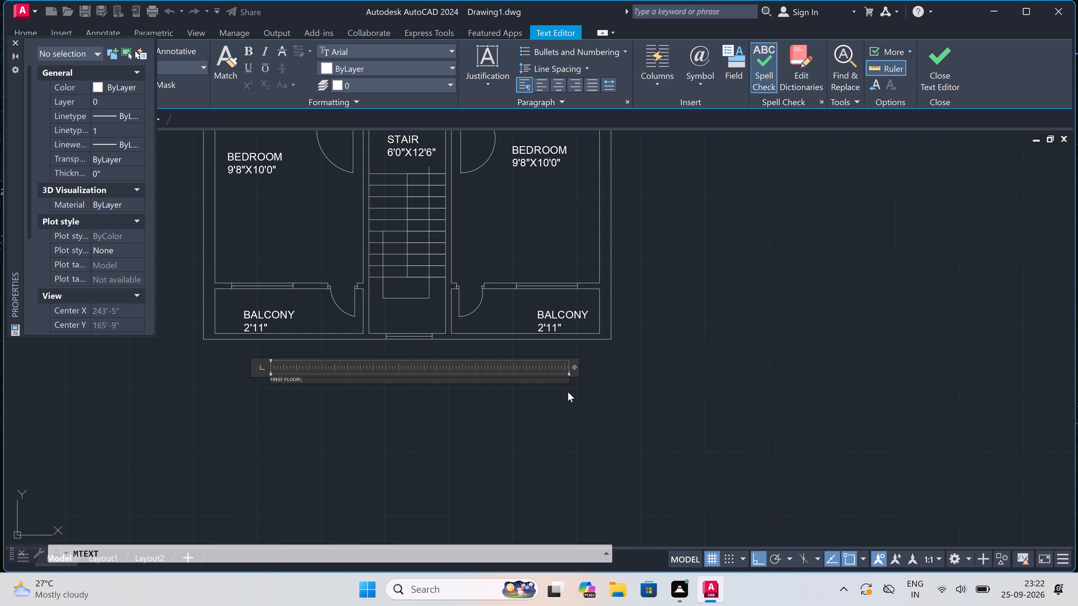
type("PLAN")
scroll(250, 382, "up", 2)
left_click_drag(325, 421, 332, 426)
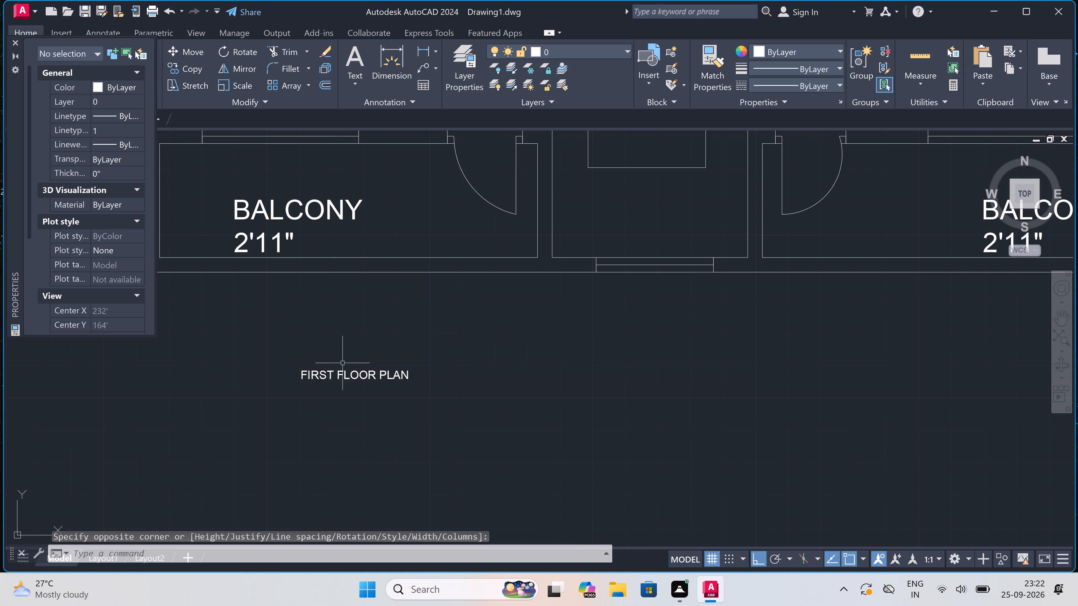
Set the text height of the FIRST FLOOR PLAN title to 1' and clear the selection.
left_click_drag(341, 368, 337, 375)
left_click(285, 422)
left_click(118, 320)
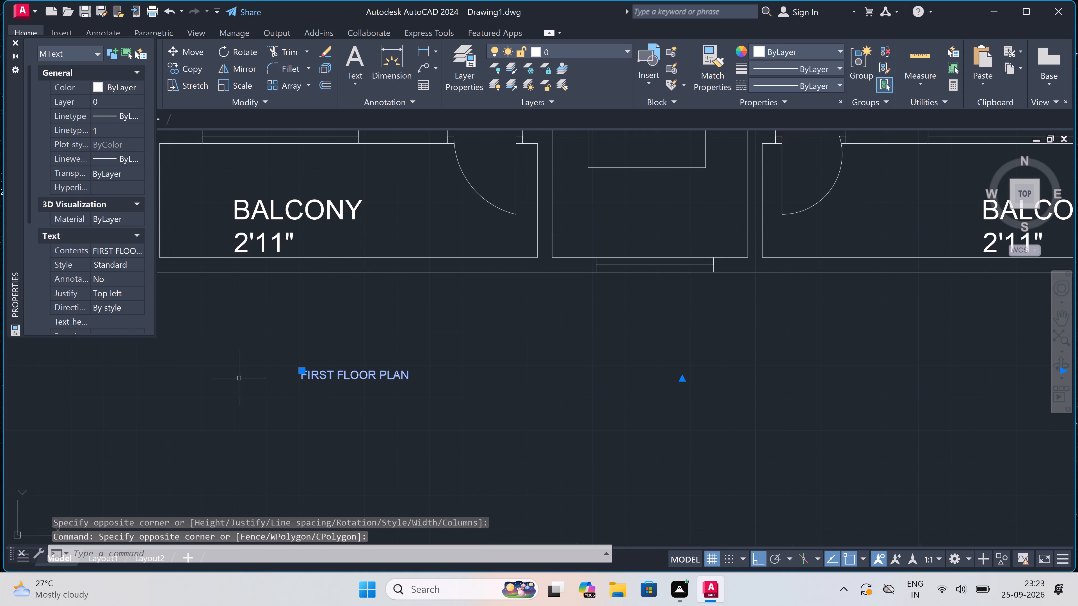
key("BackSpace")
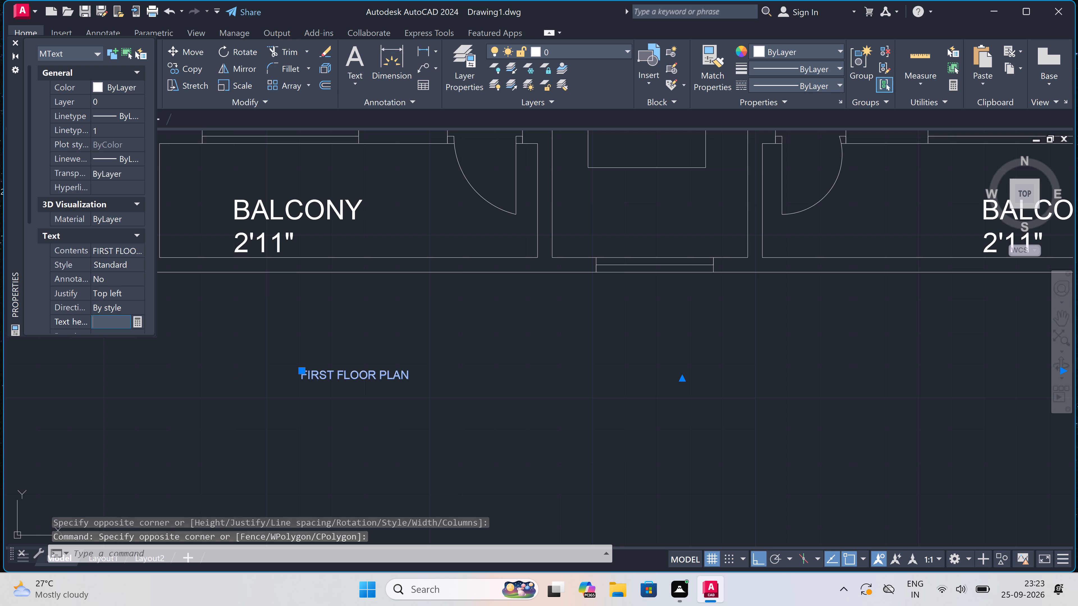
key("1")
key("apostrophe")
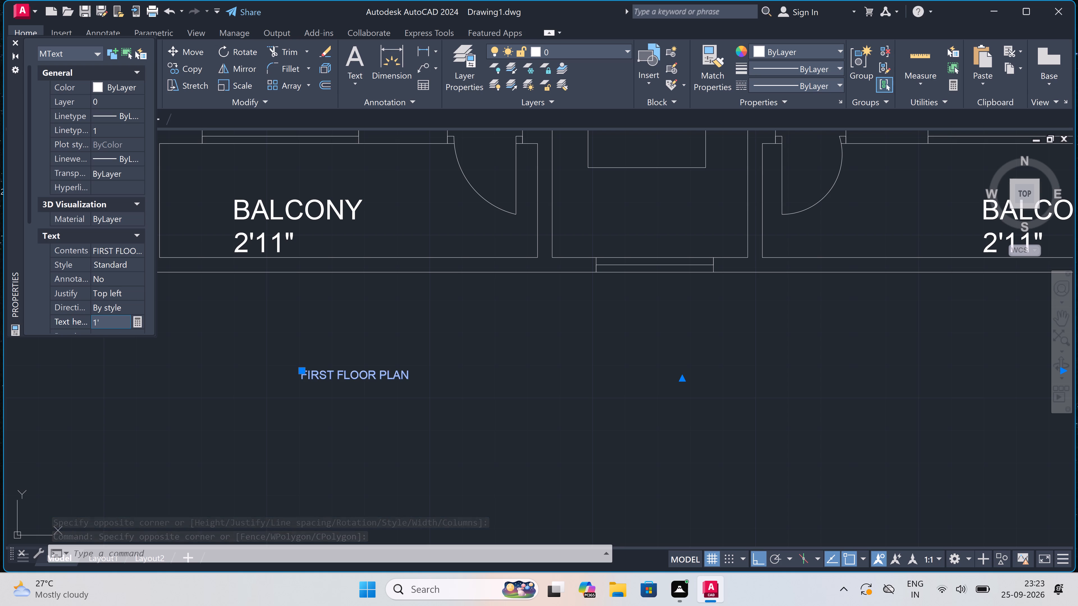
left_click(294, 312)
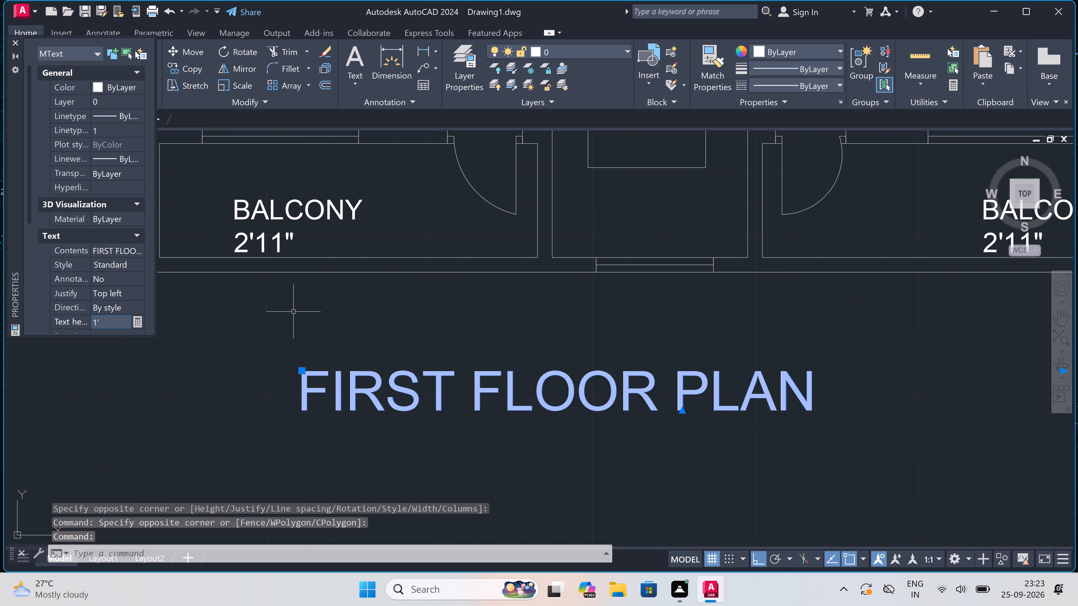
key("Escape")
Draw a rectangular border around the whole floor plan and its title, leaving a small margin on every side.
scroll(306, 320, "down", 7)
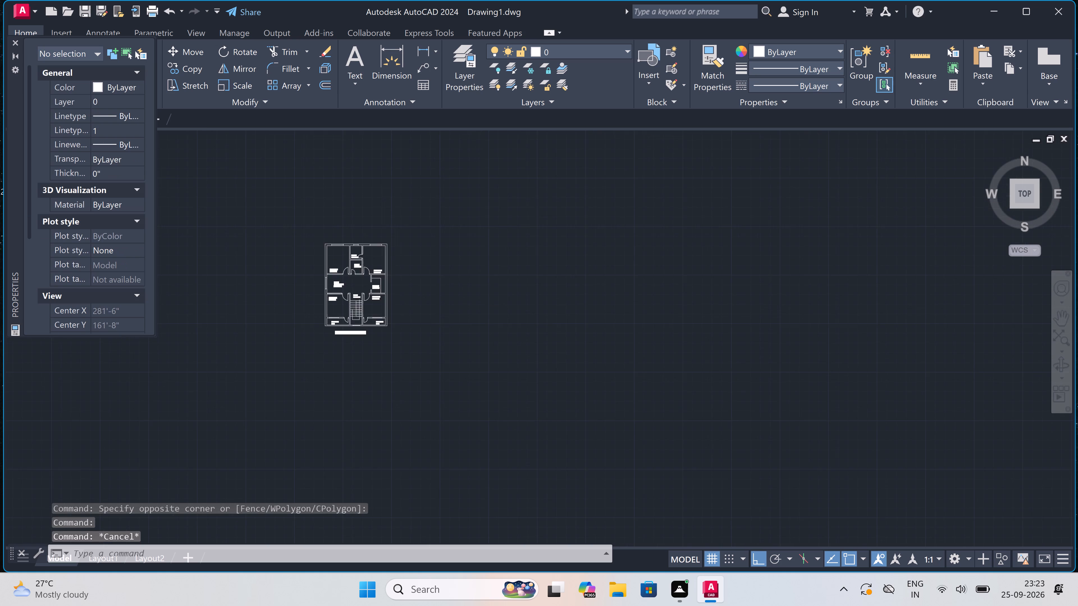
scroll(321, 309, "up", 2)
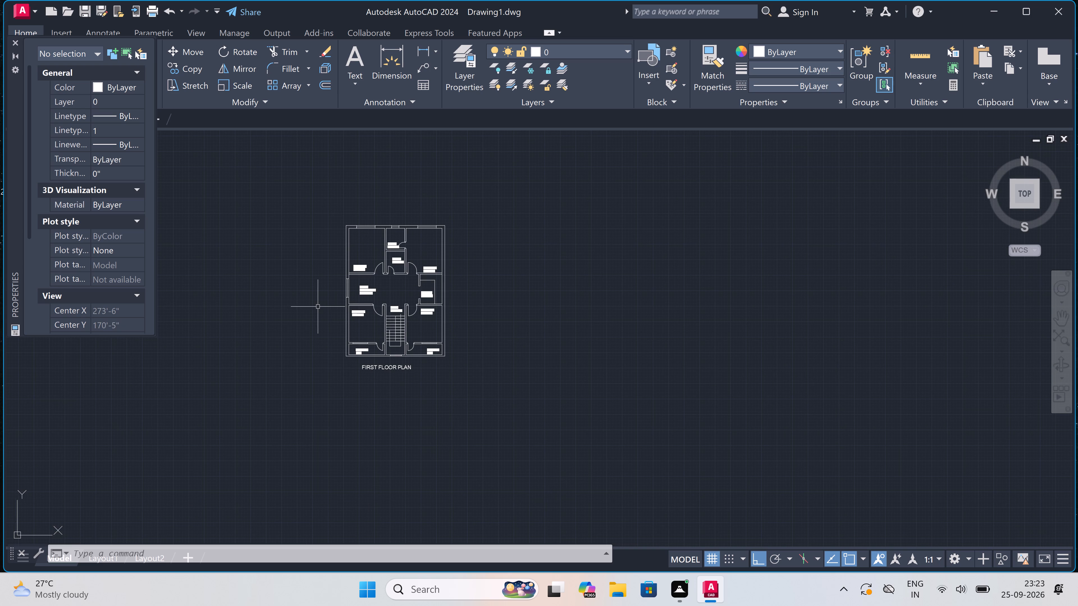
type("REC")
key("space")
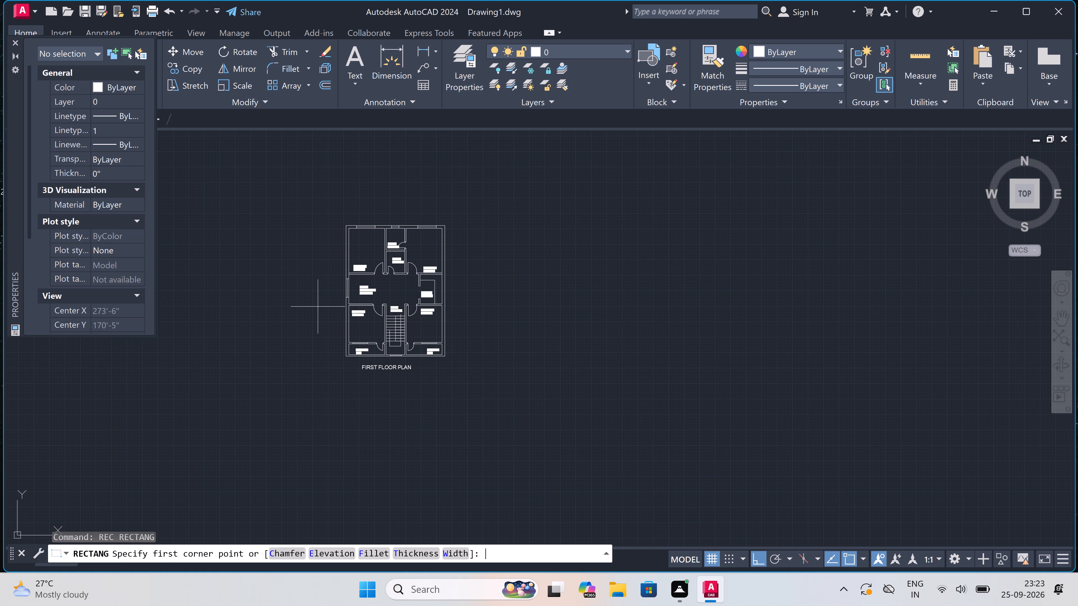
left_click(330, 209)
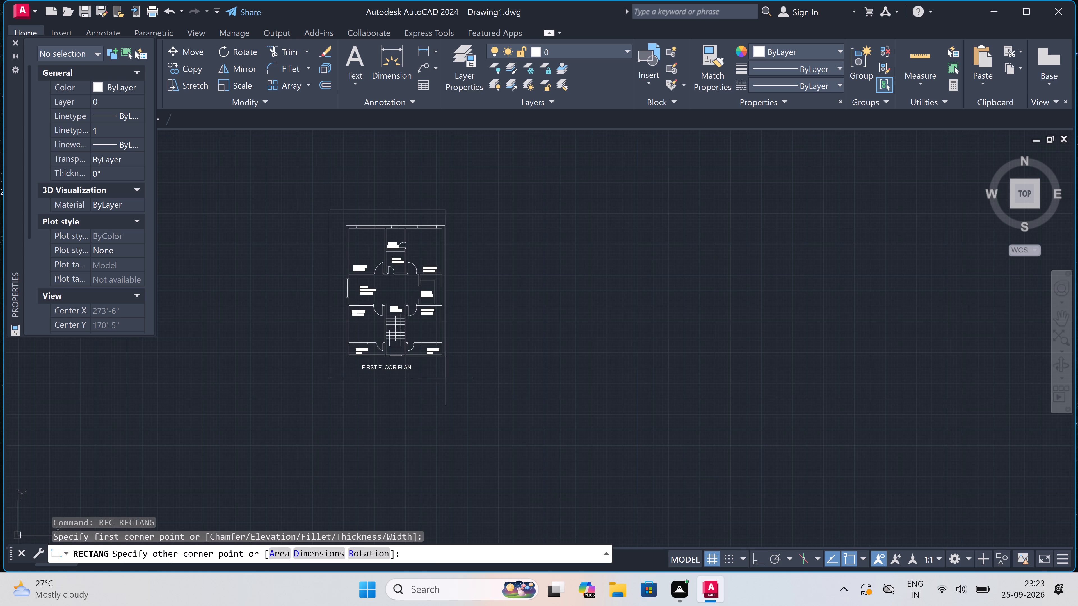
left_click(460, 382)
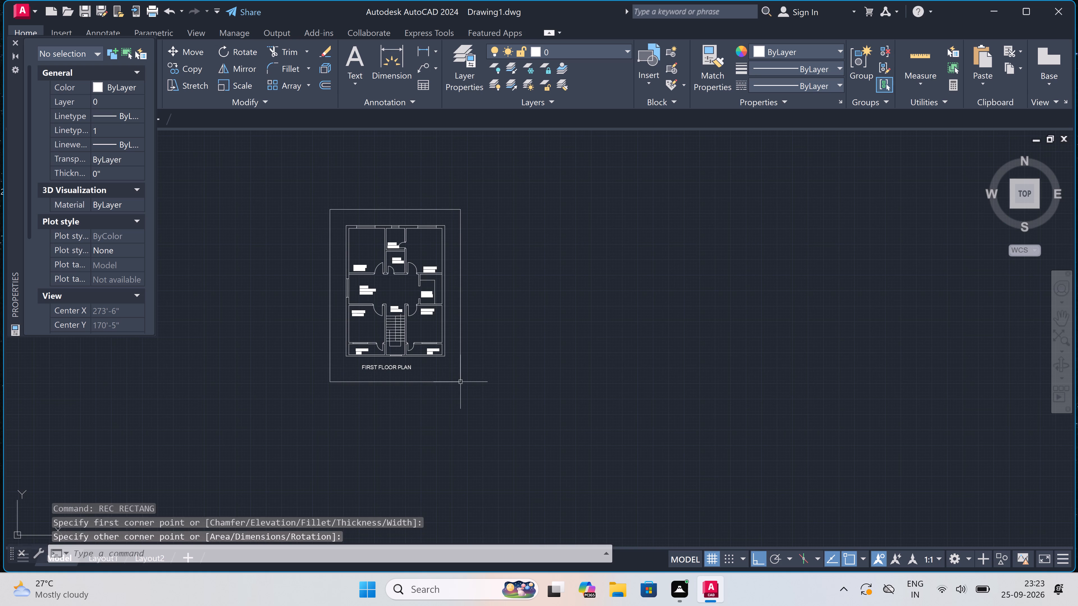
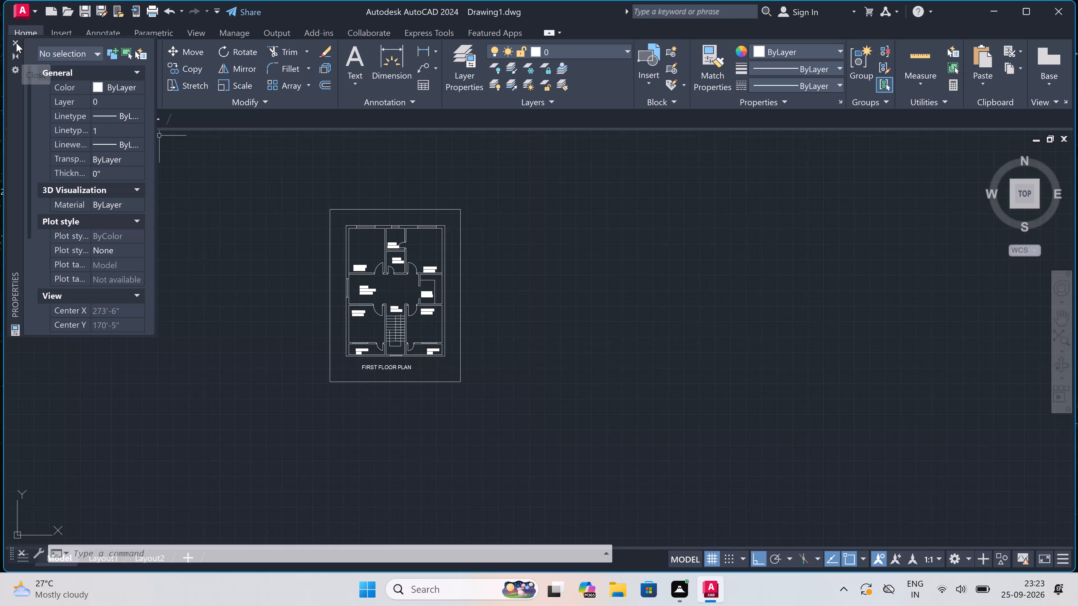
Close the Properties palette and open the recent drawing GROUND FLOOR PLAN-5 24-09-26.dwg.
left_click(15, 38)
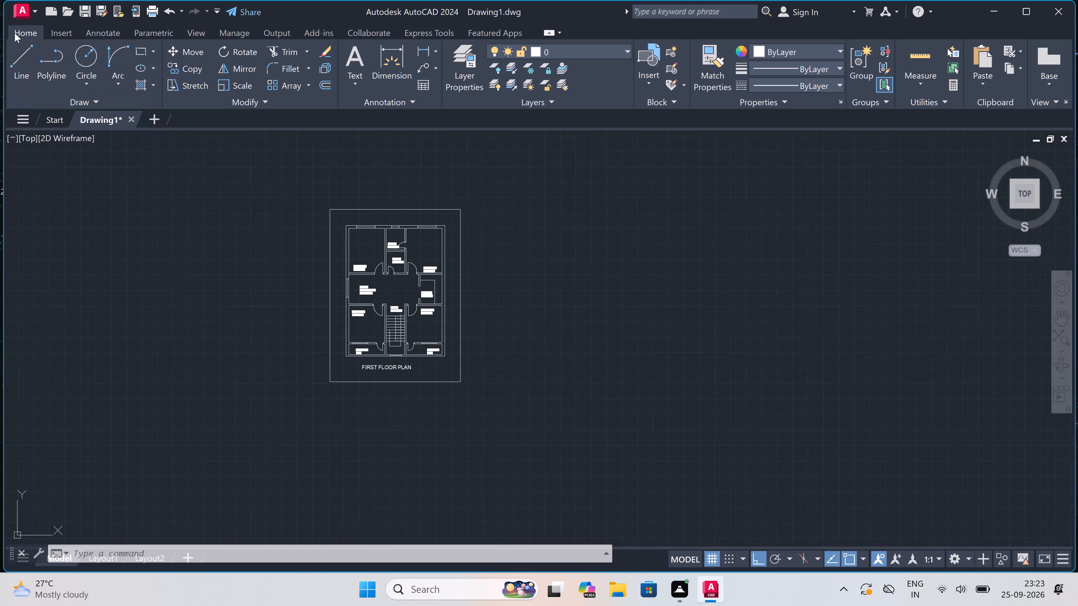
left_click(18, 6)
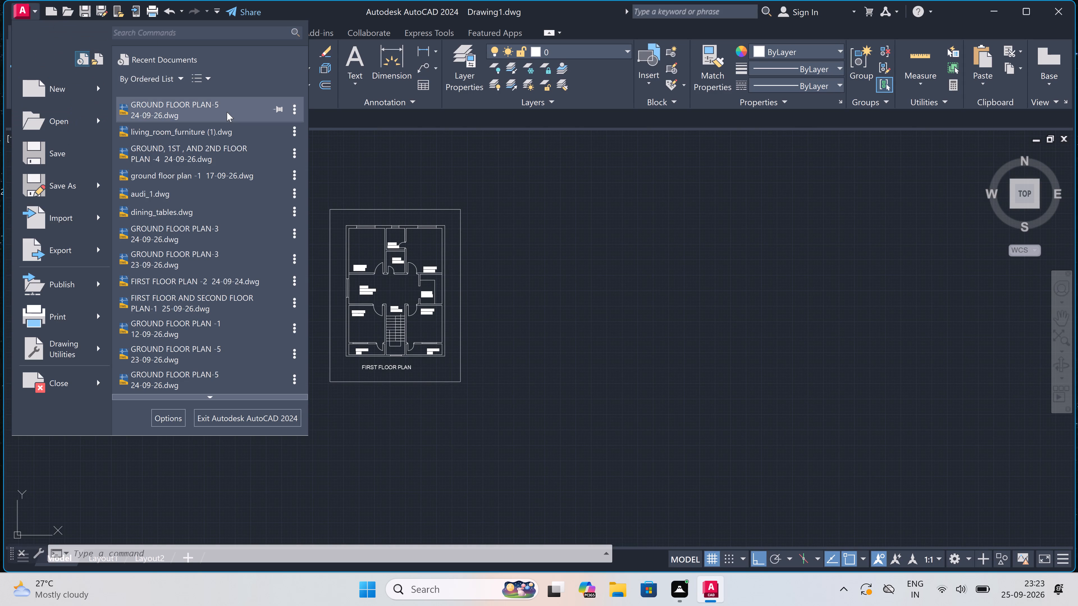
double_click(231, 95)
double_click(239, 109)
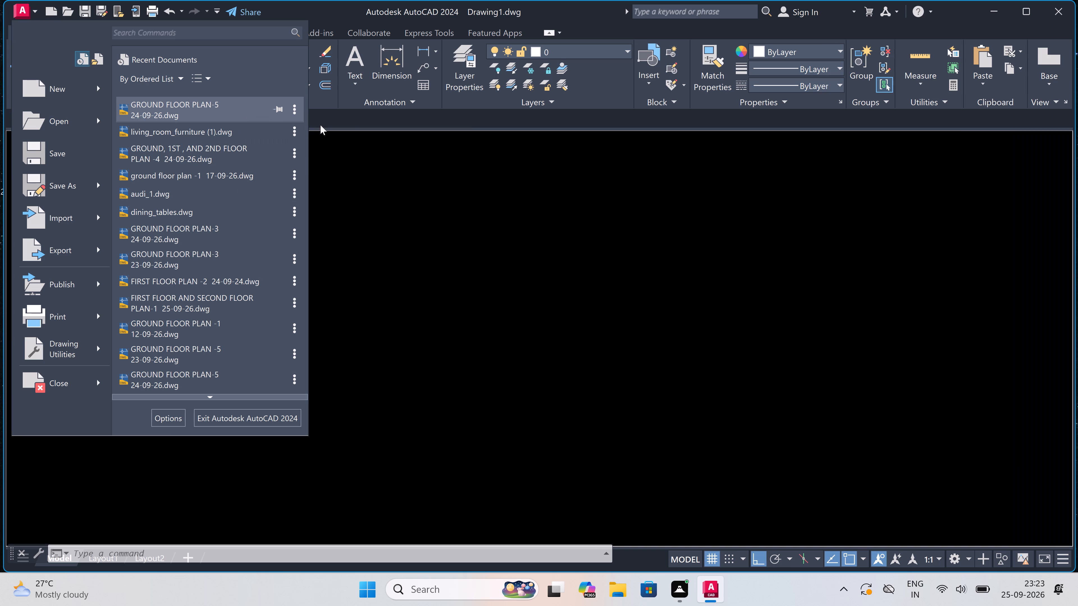
Copy the dining set, the upper-left bedroom's bed, its adjoining toilet's WC, and the lounge sofa set with coffee table to the clipboard.
scroll(565, 240, "down", 1)
scroll(561, 279, "down", 2)
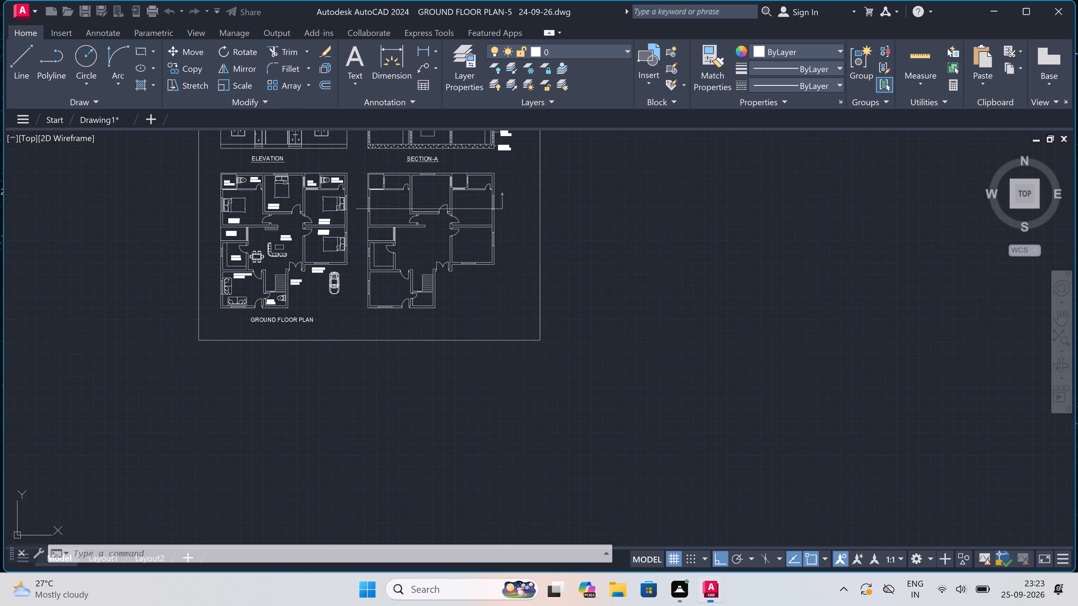
scroll(518, 285, "down", 1)
scroll(417, 273, "up", 3)
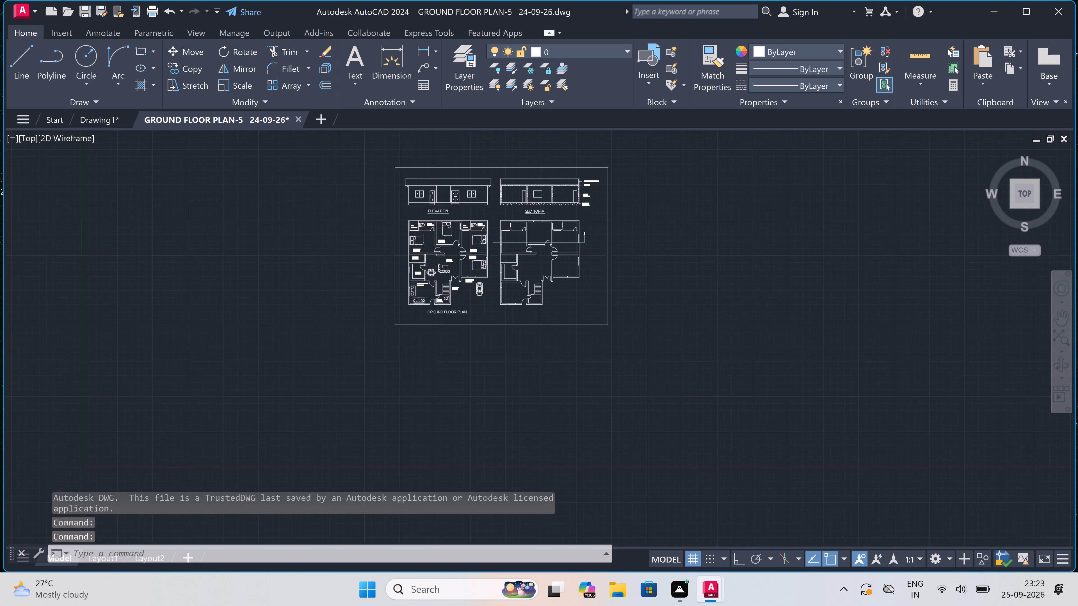
scroll(462, 274, "up", 2)
scroll(466, 240, "up", 2)
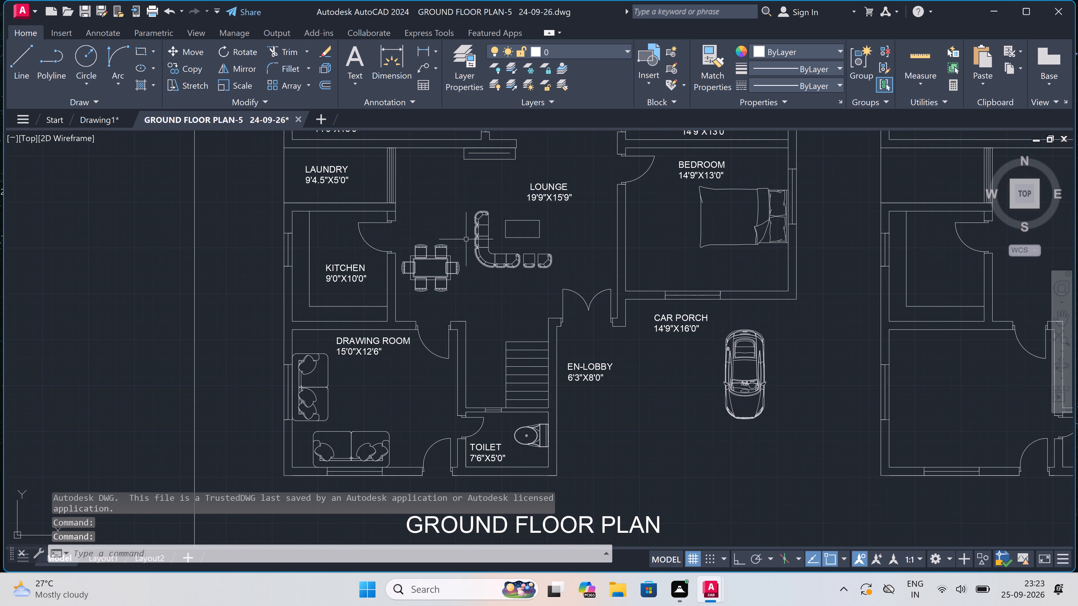
left_click(468, 238)
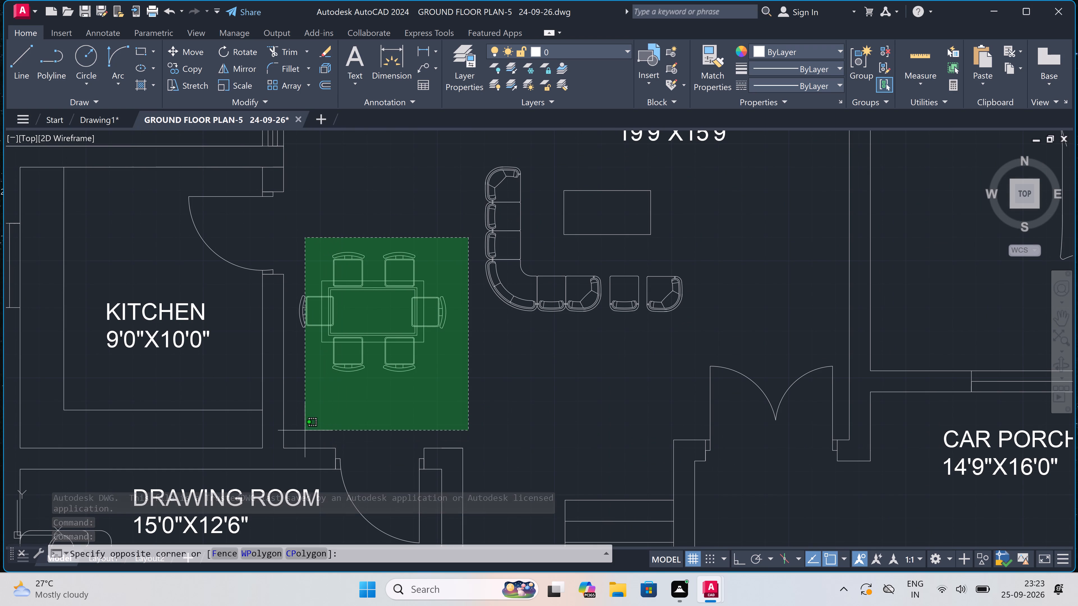
left_click(296, 416)
scroll(308, 408, "down", 3)
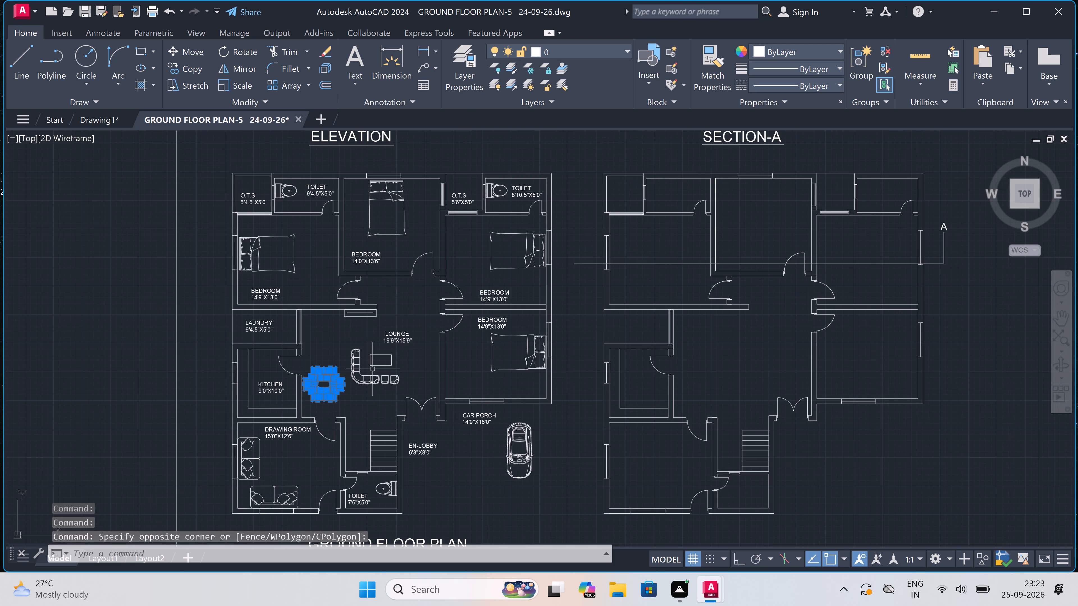
scroll(379, 357, "down", 2)
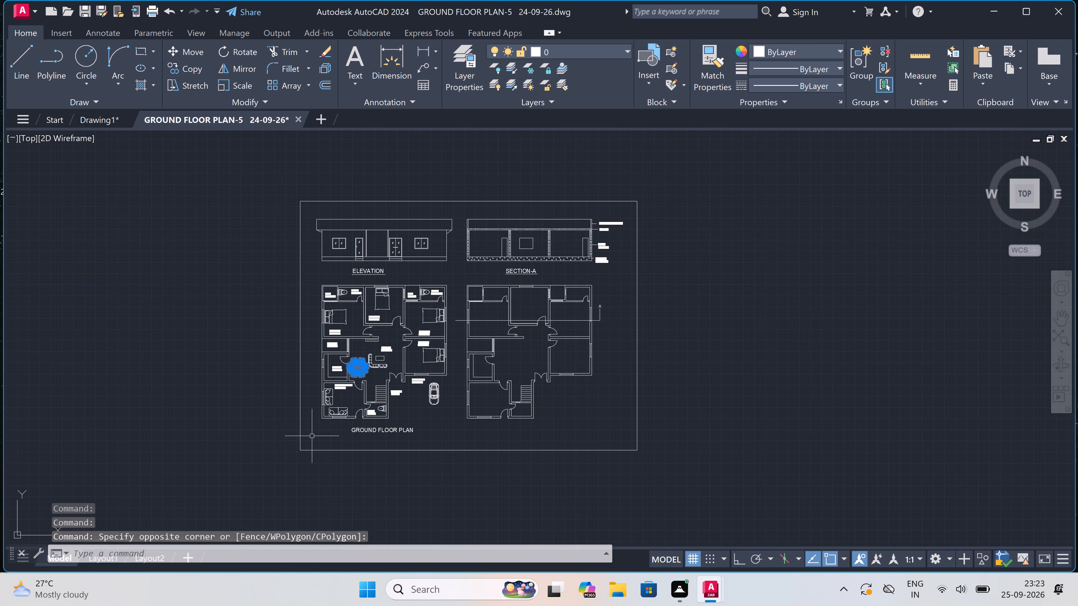
scroll(327, 321, "up", 2)
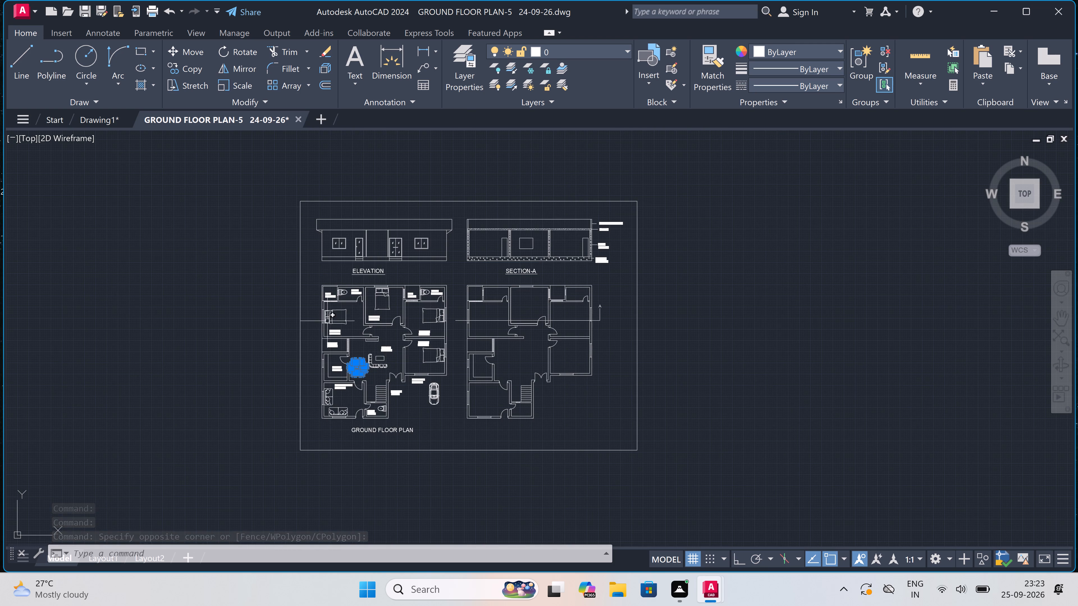
scroll(327, 320, "up", 1)
left_click(414, 259)
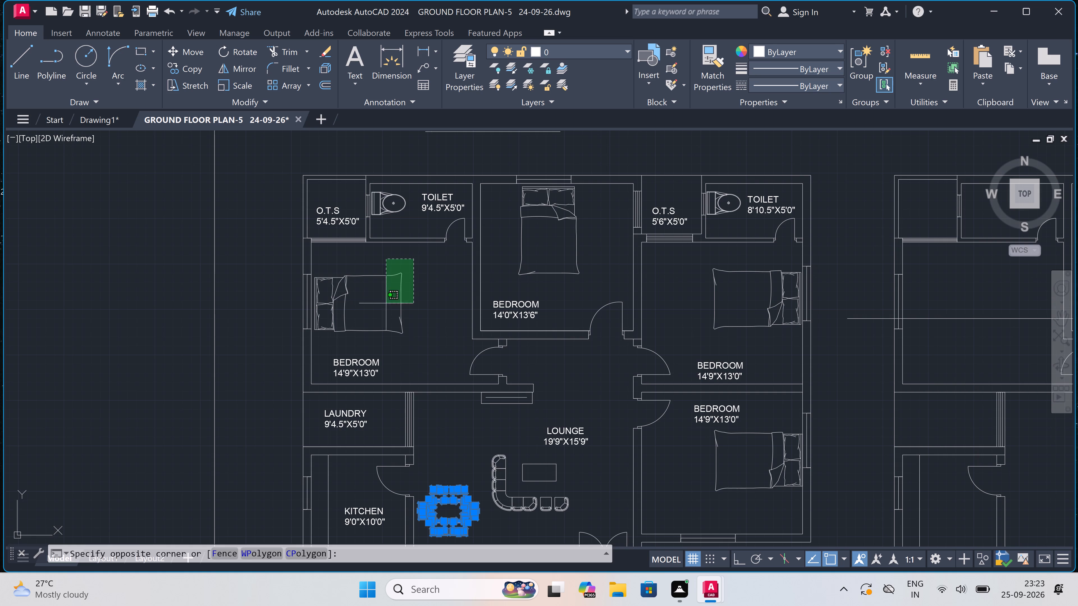
scroll(310, 354, "up", 2)
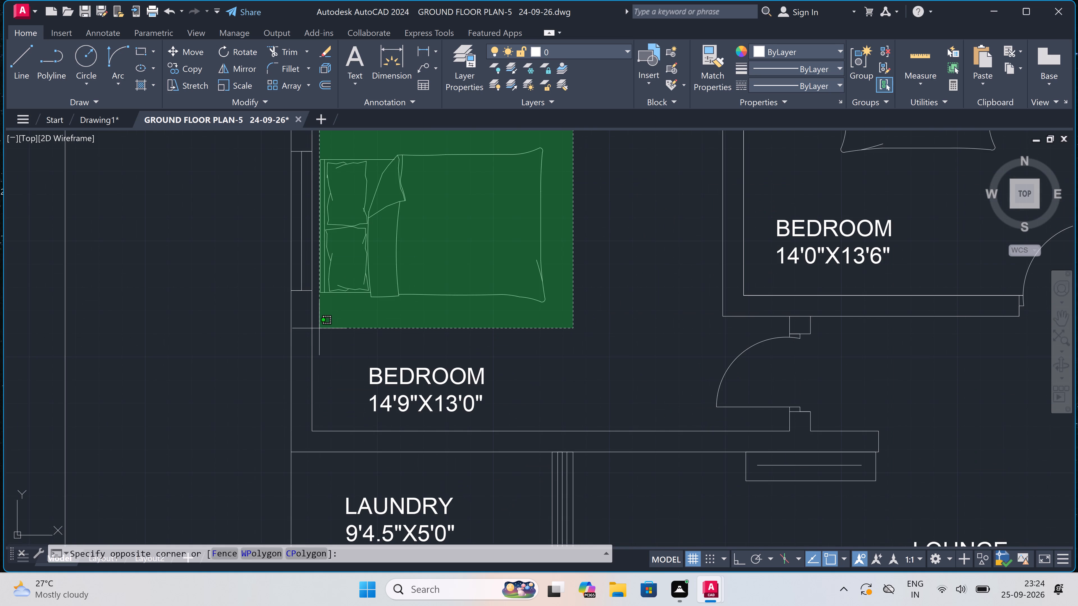
left_click(318, 325)
scroll(319, 325, "down", 4)
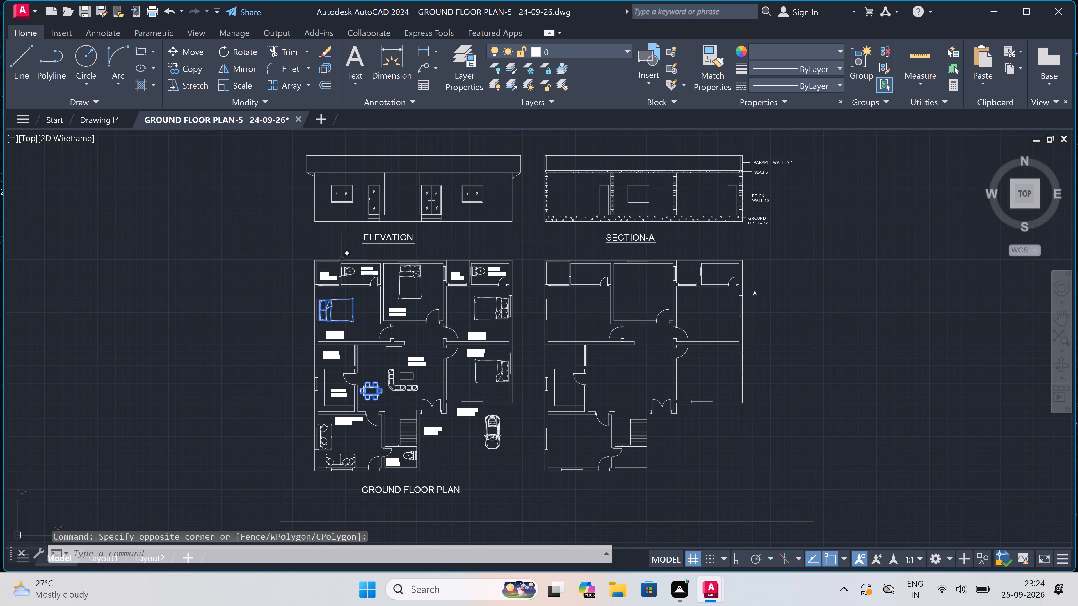
scroll(342, 259, "up", 3)
left_click(353, 299)
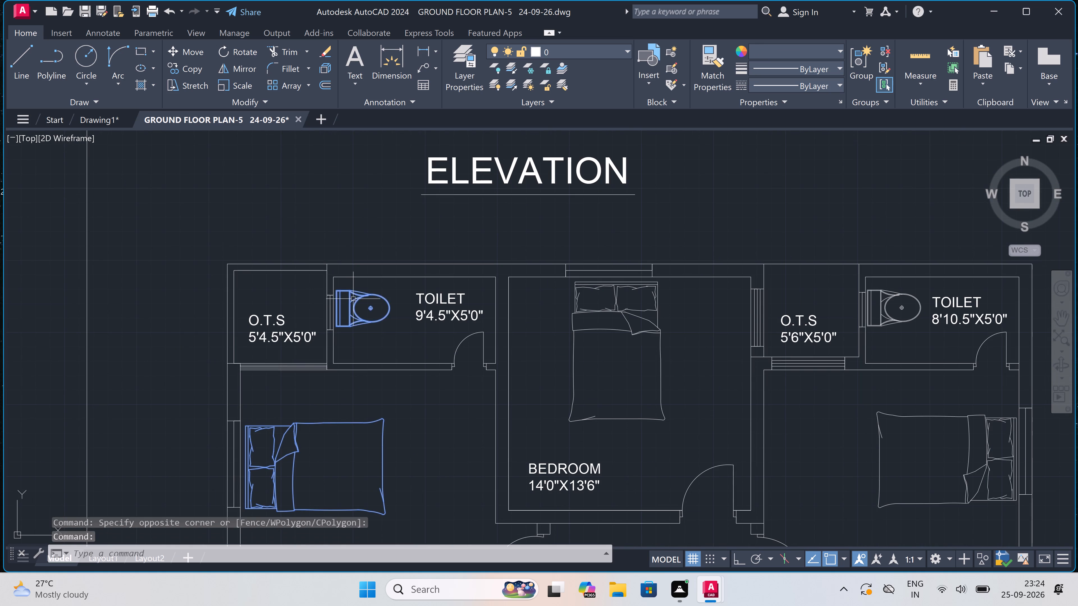
scroll(353, 299, "down", 3)
scroll(460, 289, "down", 2)
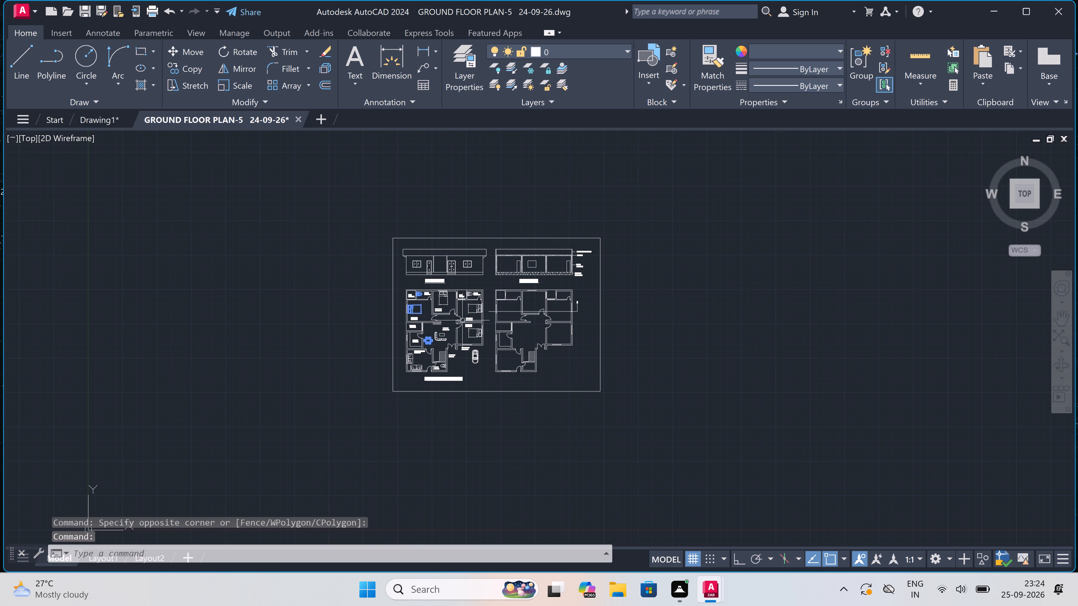
scroll(421, 382, "up", 2)
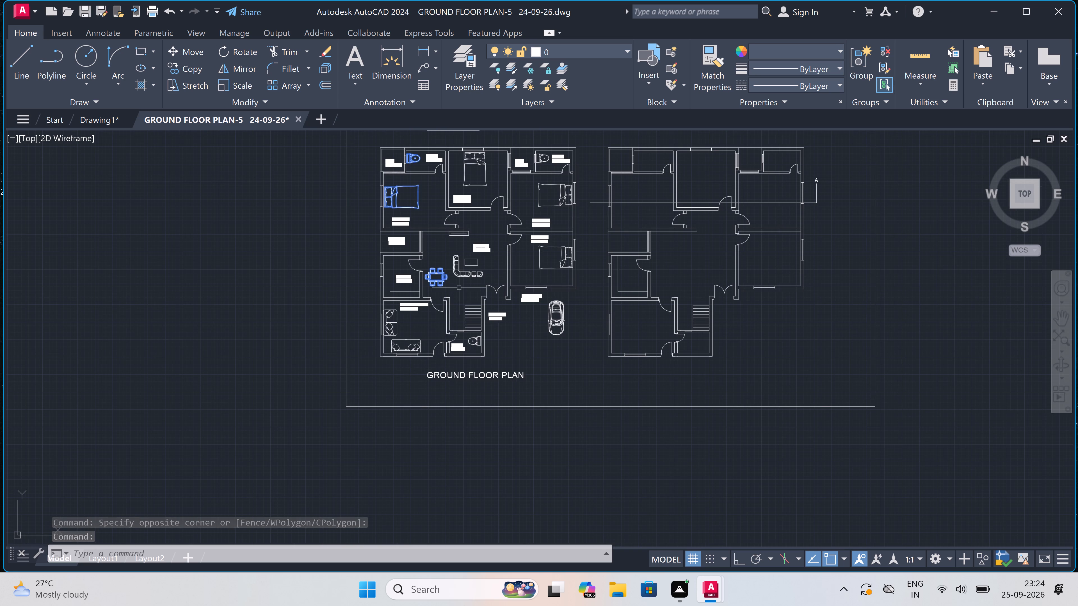
scroll(470, 269, "up", 3)
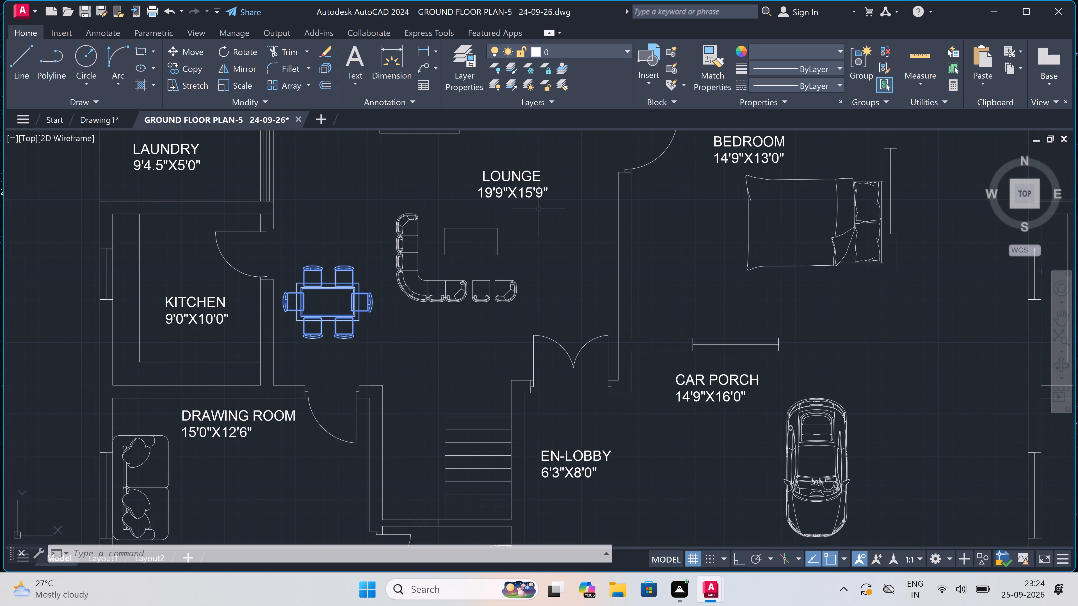
left_click_drag(539, 209, 538, 212)
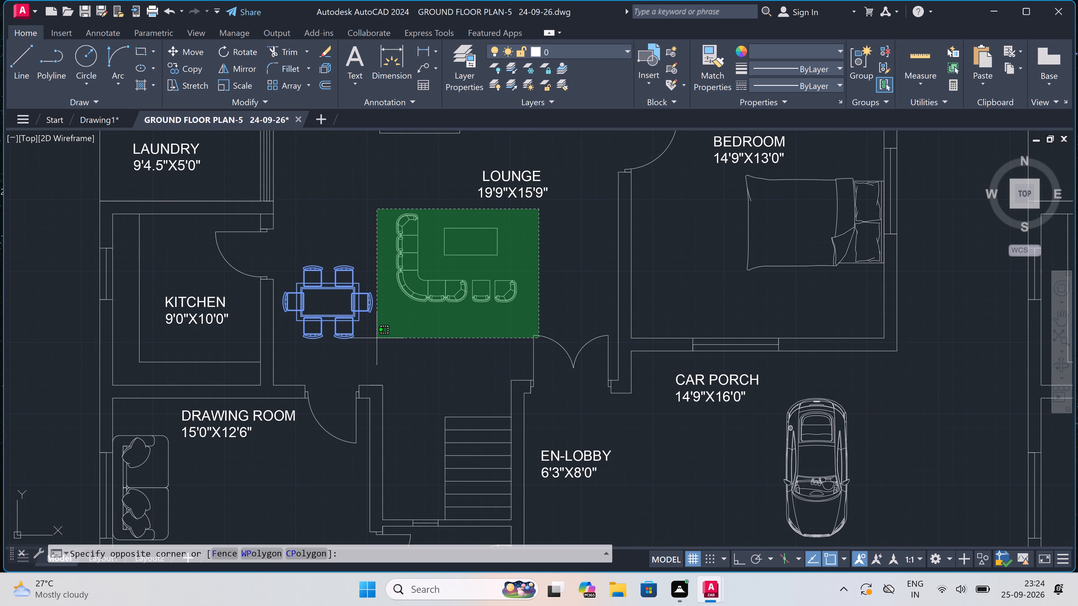
left_click(389, 315)
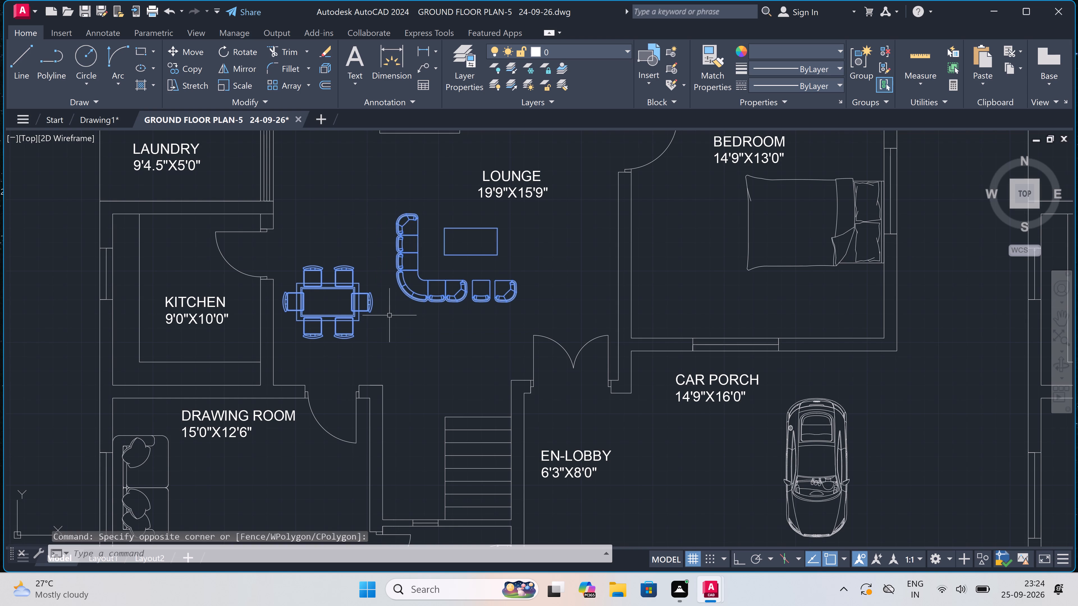
key("ctrl+c")
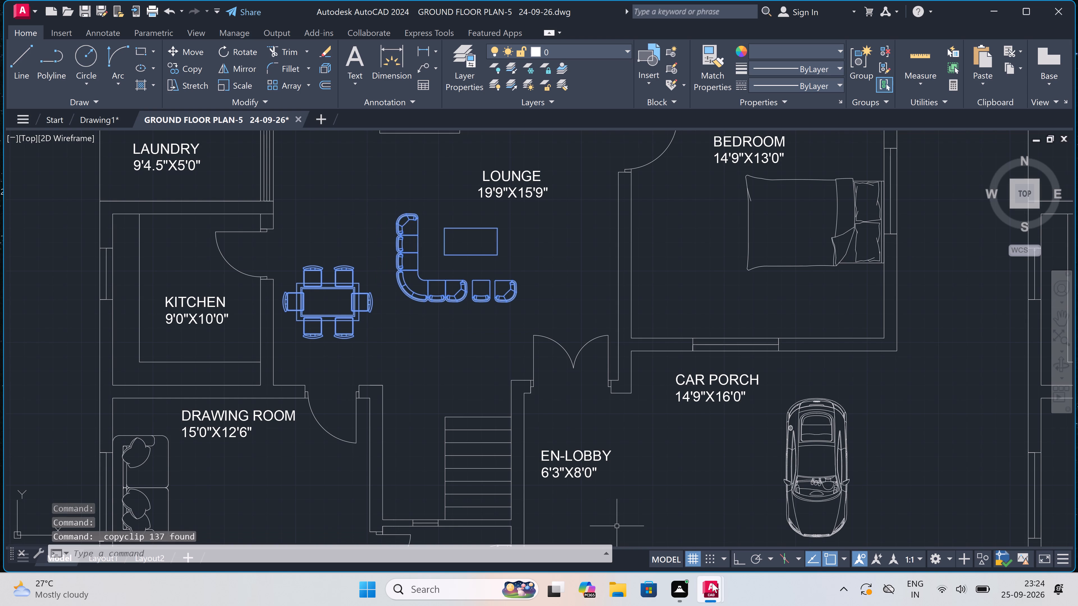
Switch to Drawing1 and paste the copied furniture in the empty space to the right of the first floor plan's border.
left_click(643, 515)
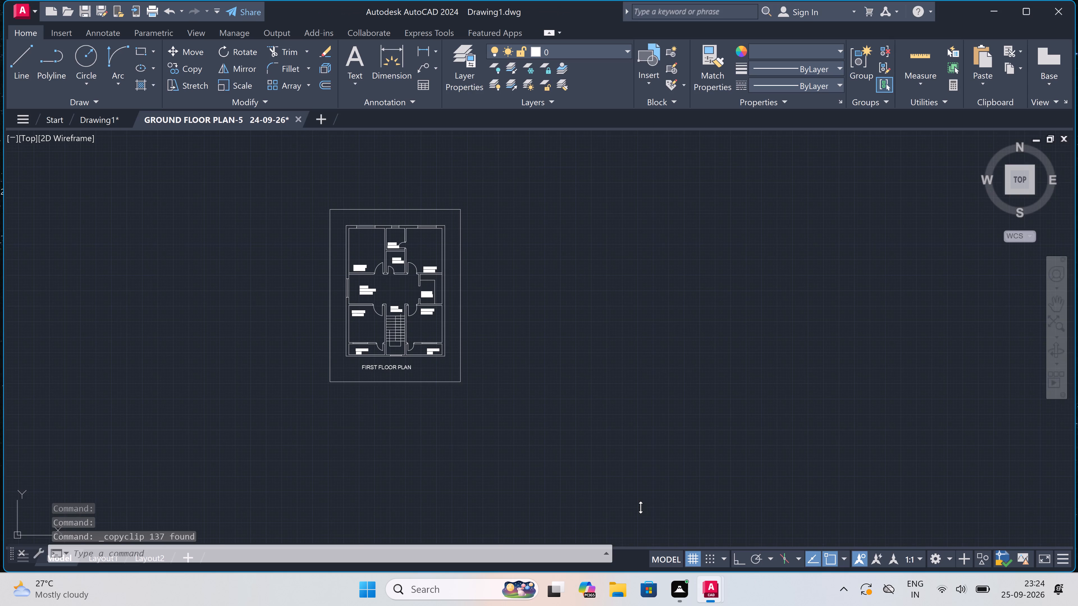
key("ctrl+v")
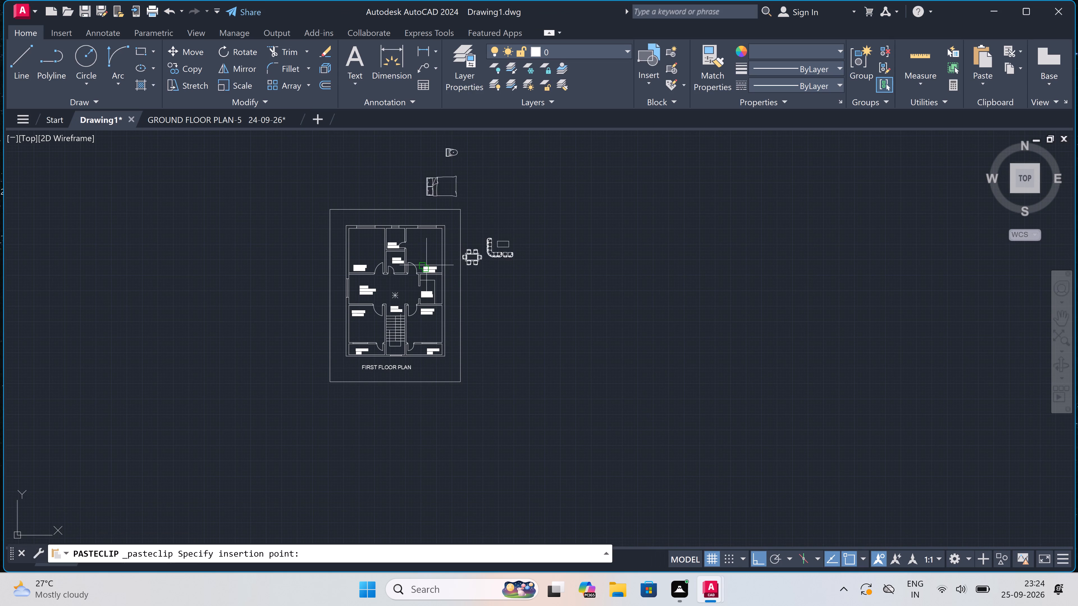
left_click(481, 340)
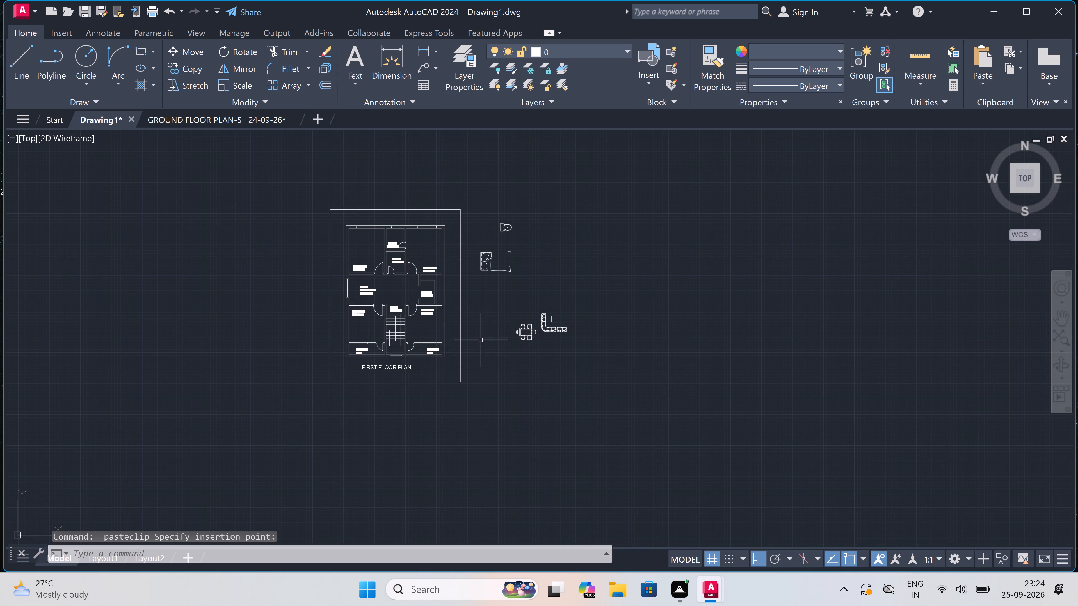
Rotate the pasted bed 270° so that its headboard faces the top of the plan.
scroll(468, 234, "up", 2)
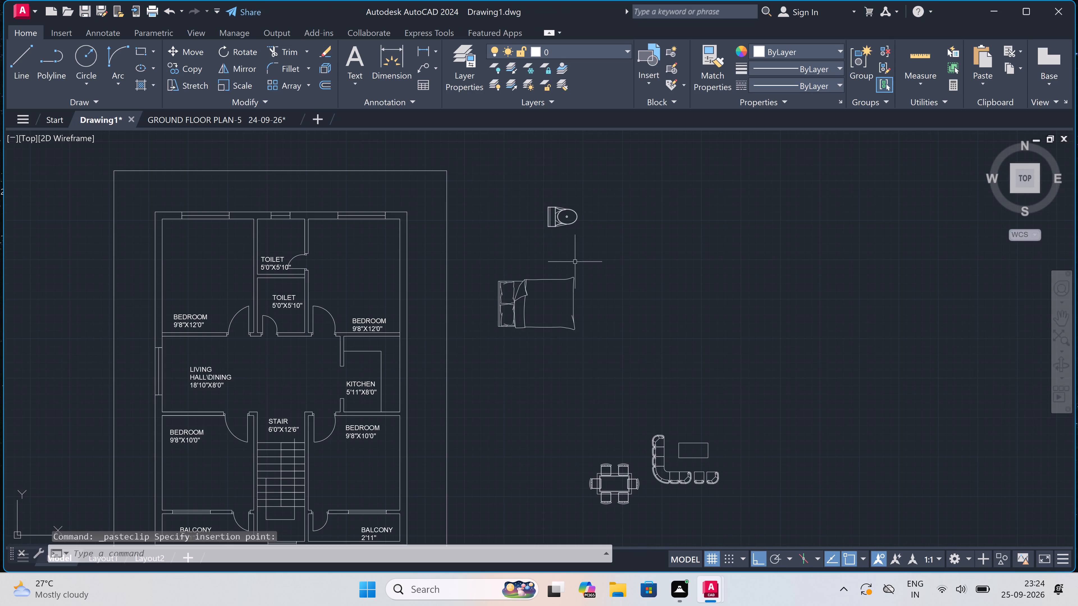
left_click(619, 260)
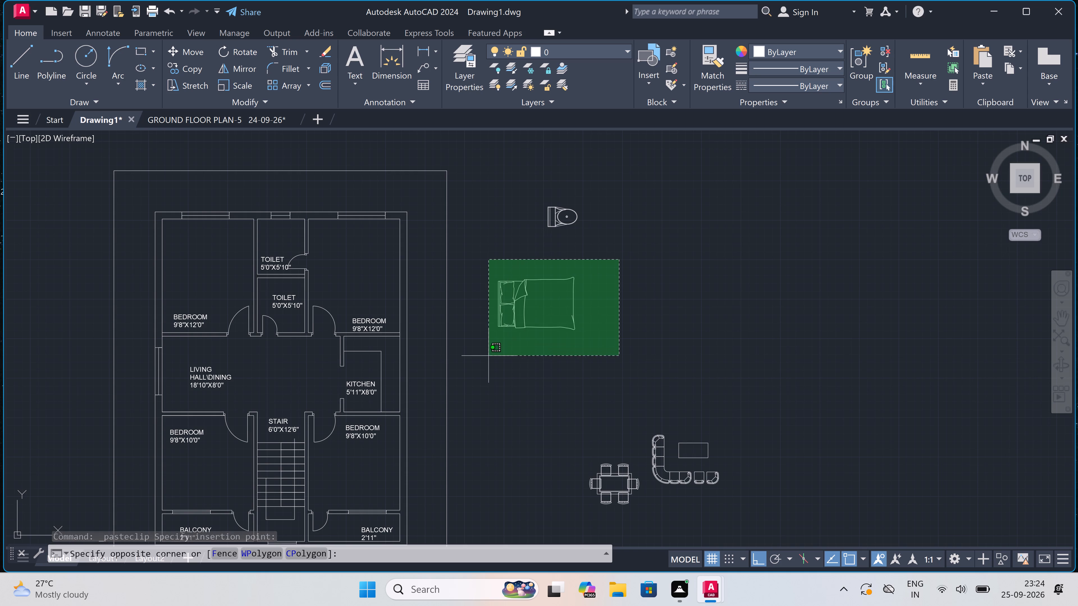
left_click(487, 356)
left_click(242, 45)
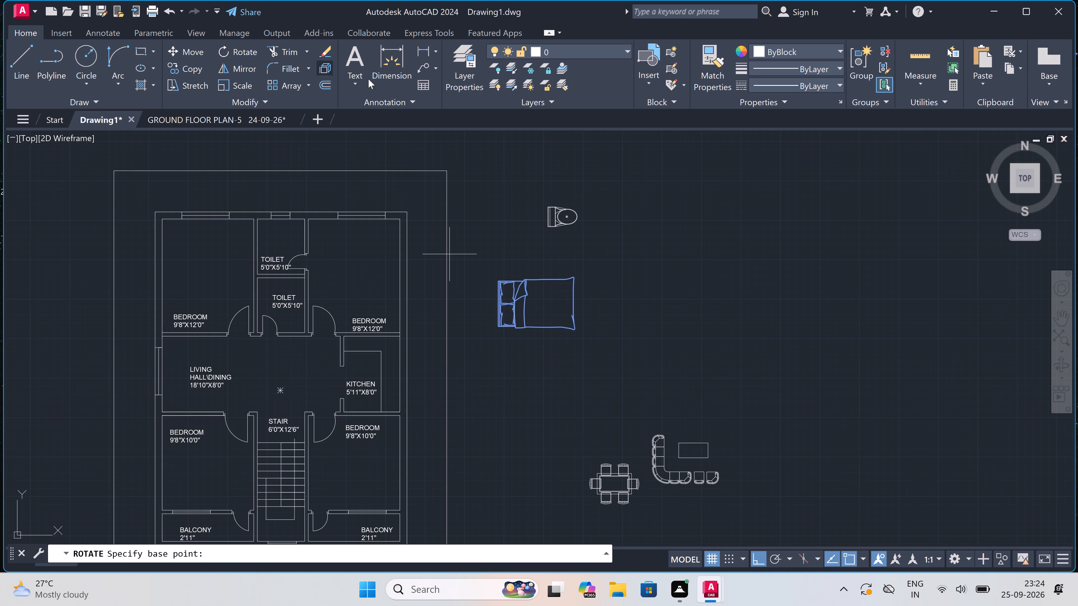
left_click(561, 296)
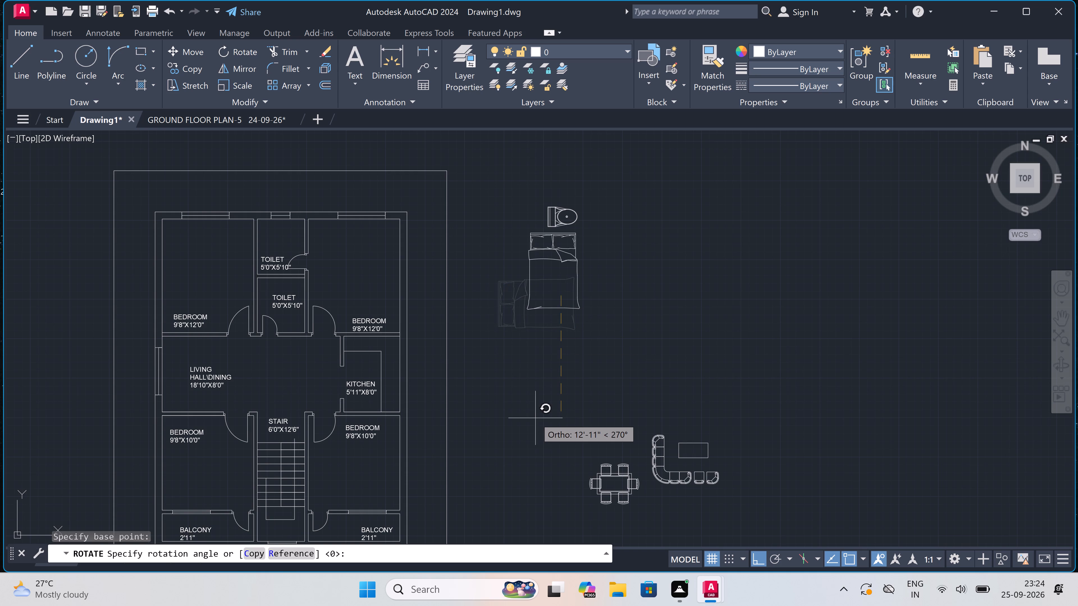
left_click(535, 417)
Copy the rotated bed from its headboard midpoint into the upper-right 9'8"X12'0" bedroom, with its headboard at the top window wall.
scroll(570, 260, "up", 1)
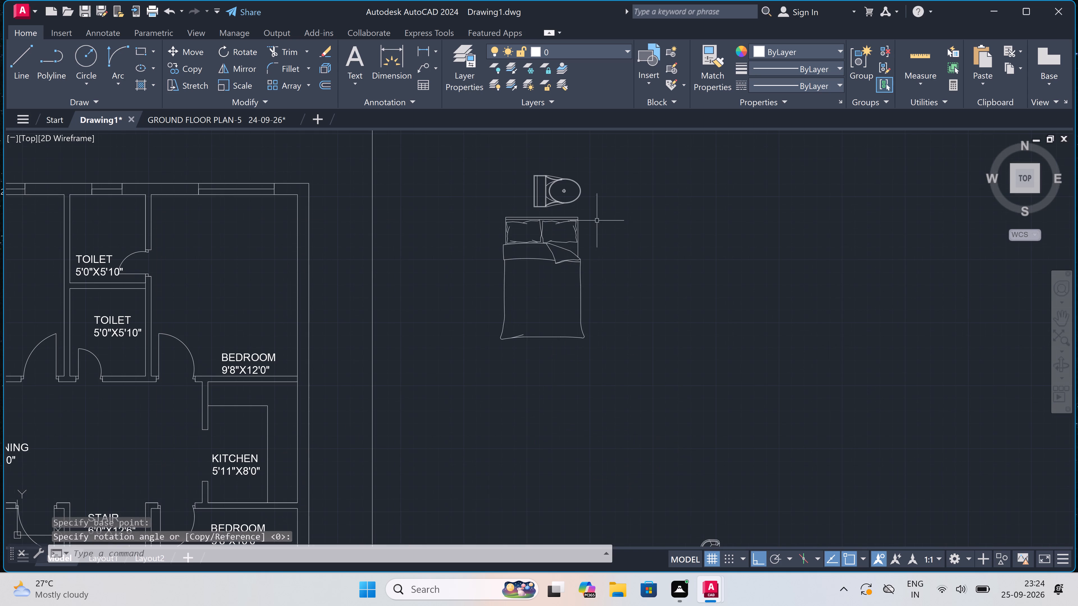
left_click(601, 212)
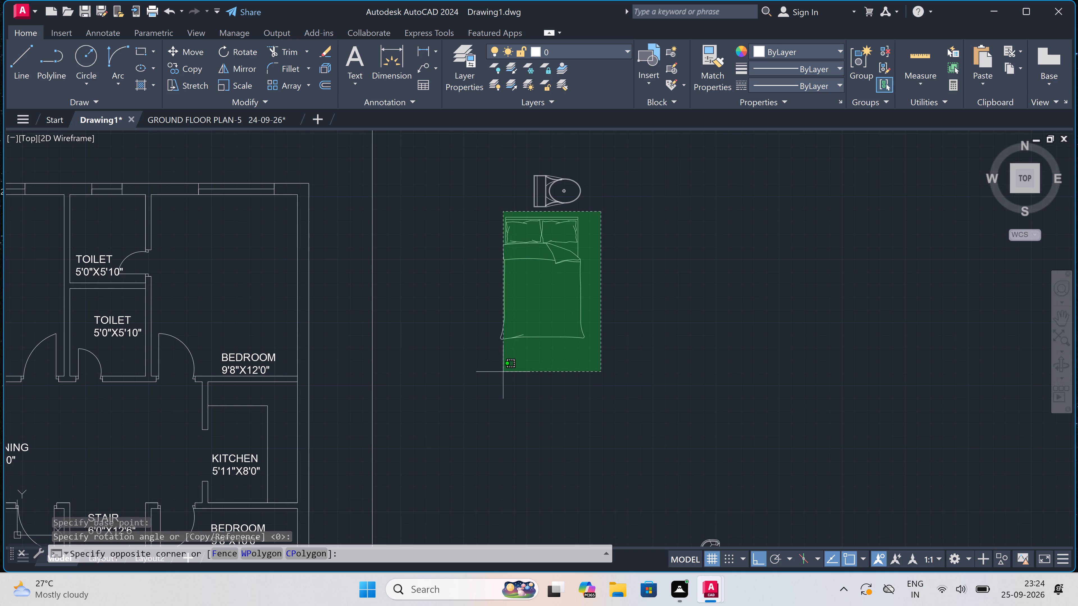
left_click(489, 375)
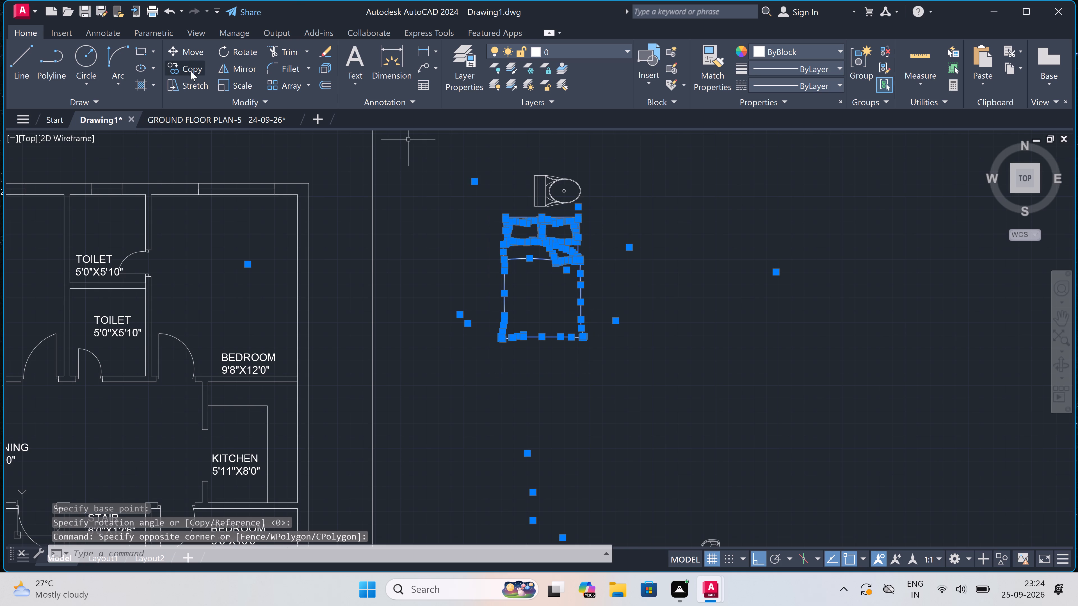
left_click(189, 66)
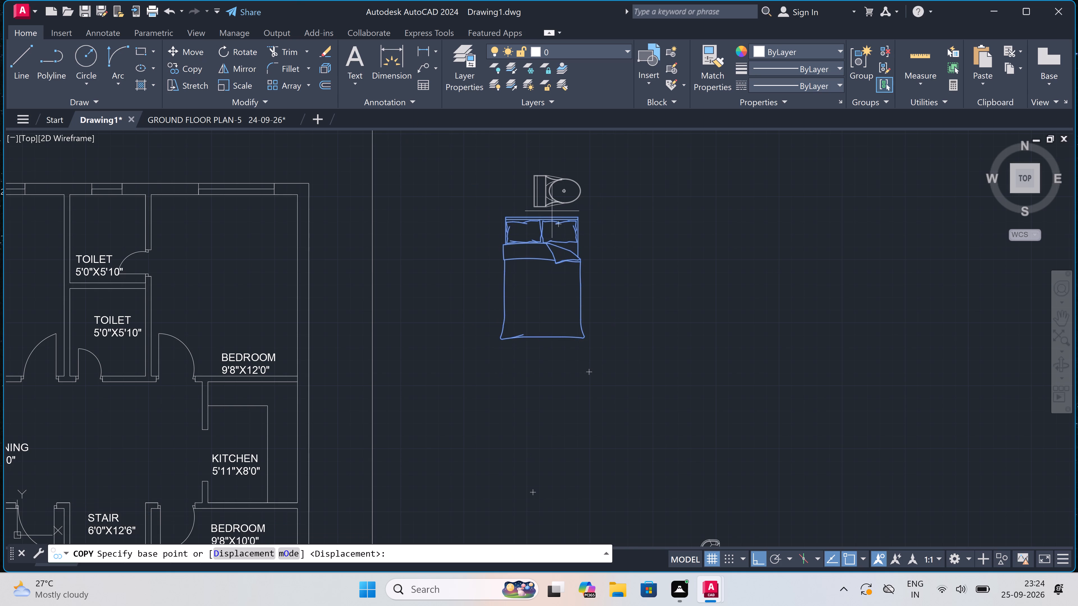
left_click(543, 216)
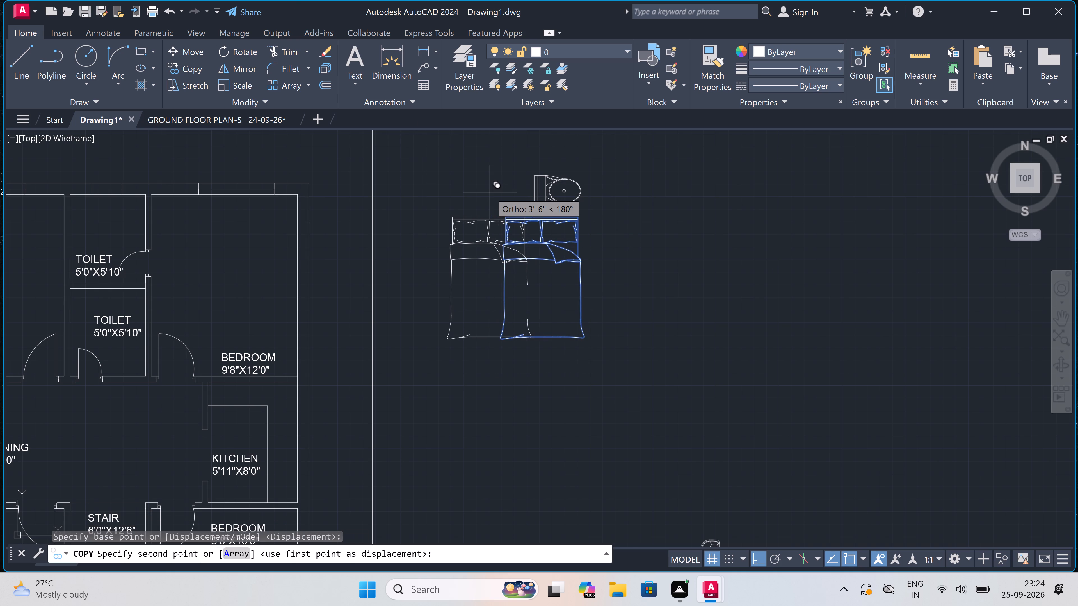
key("F8")
scroll(490, 192, "down", 2)
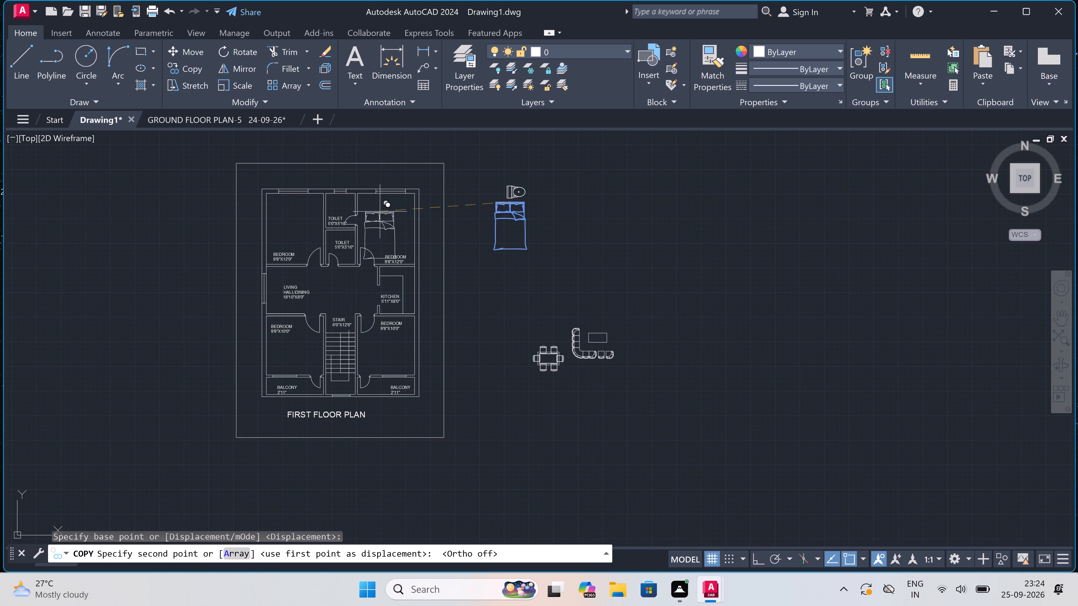
scroll(366, 200, "up", 2)
scroll(421, 185, "up", 3)
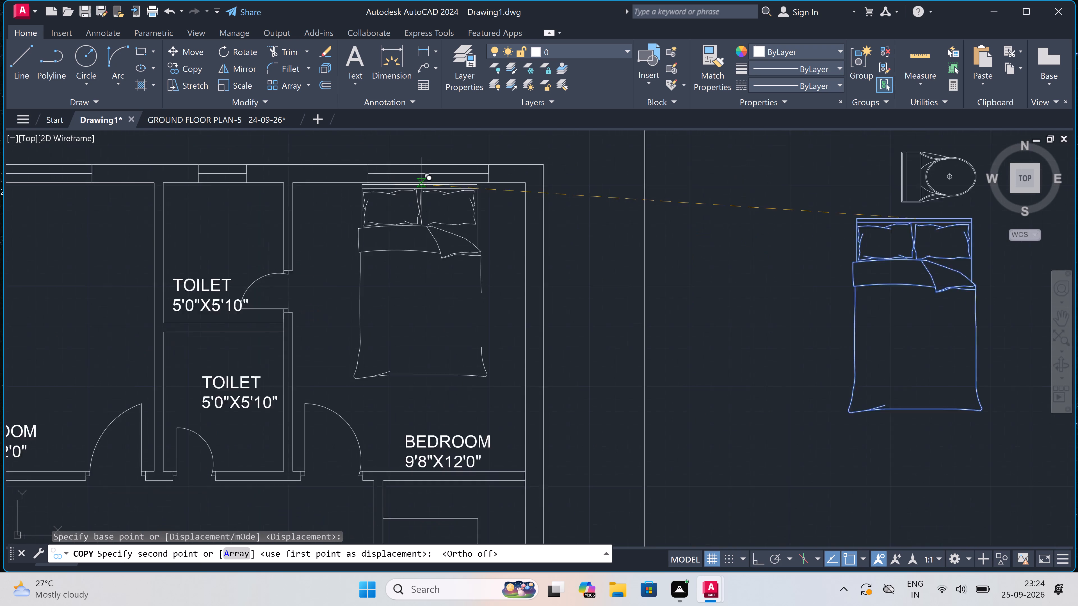
left_click(418, 190)
Place a second copy of the bed in the upper-left 9'8"X12'0" bedroom, headboard at the top window wall, and finish copying.
scroll(418, 190, "down", 4)
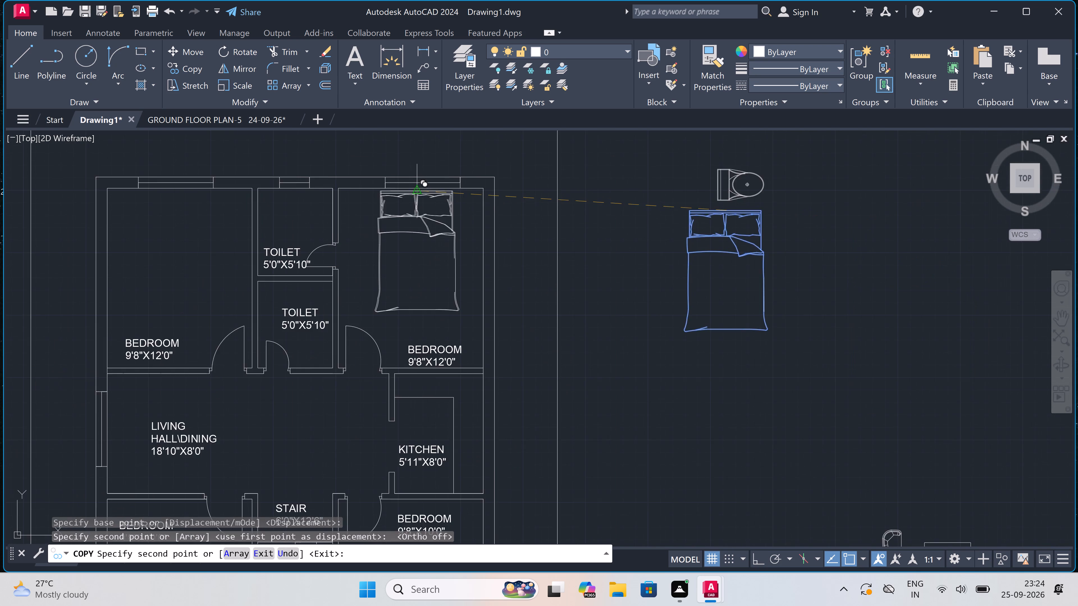
scroll(278, 204, "up", 3)
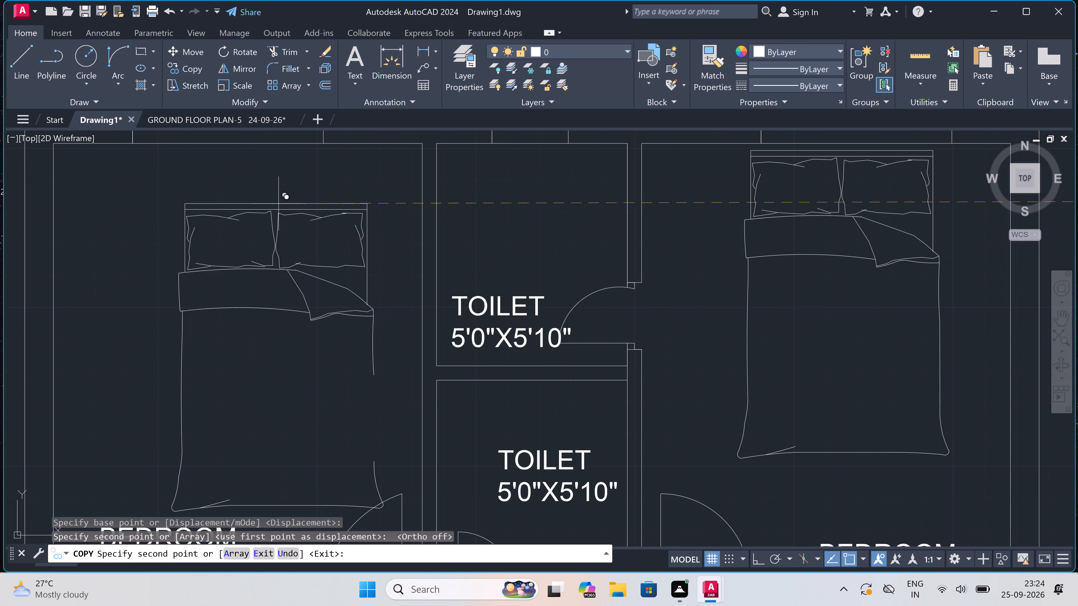
scroll(243, 151, "up", 1)
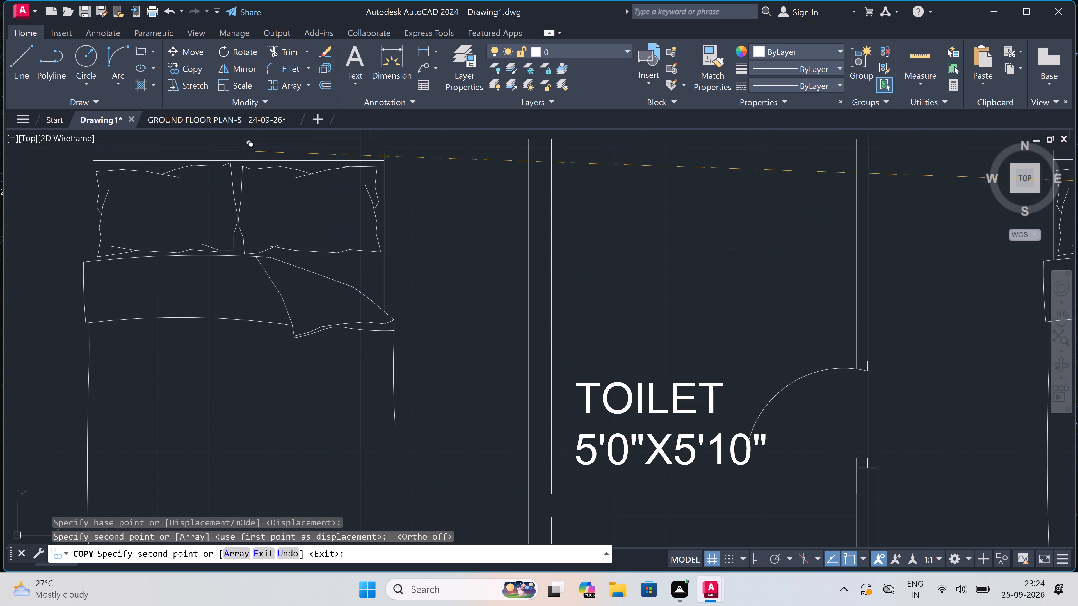
double_click(243, 151)
key("Escape")
Rotate the source bed outside the plan border 180° so that its headboard faces the bottom of the plan.
scroll(602, 163, "down", 1)
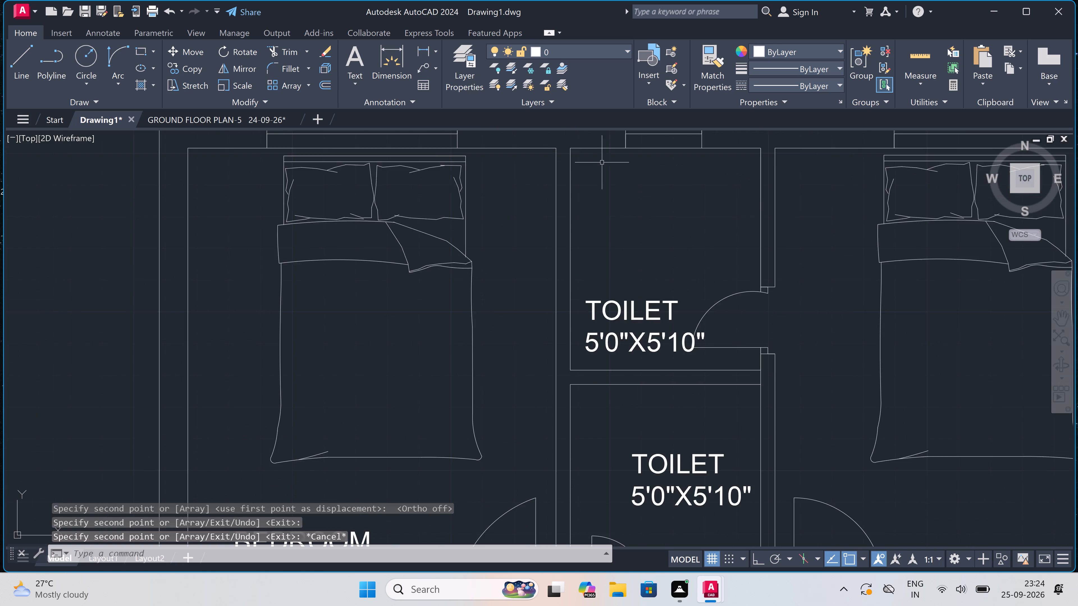
scroll(602, 162, "down", 3)
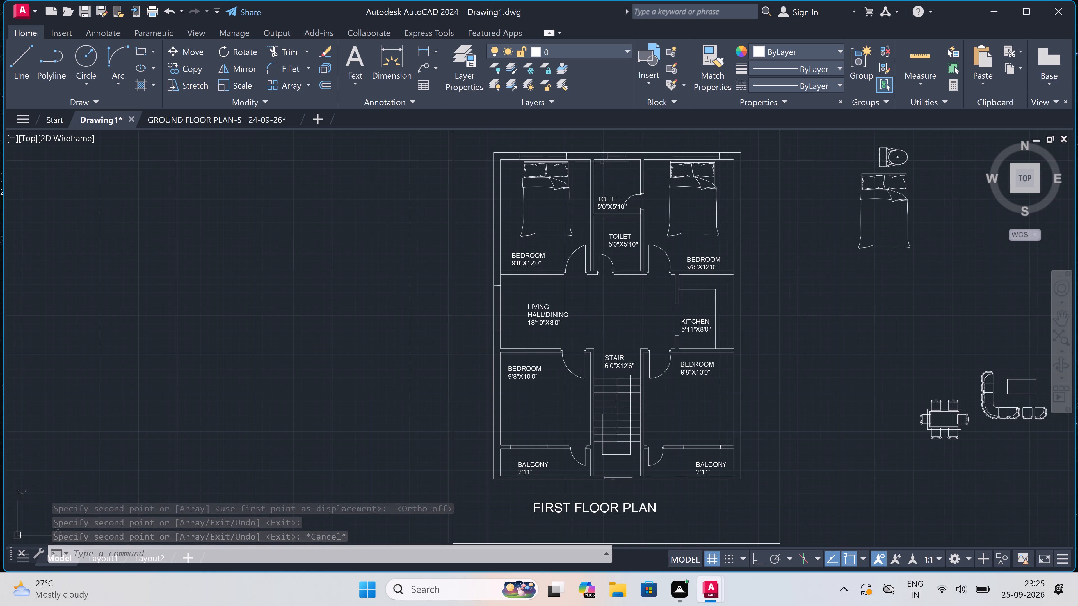
scroll(601, 162, "down", 1)
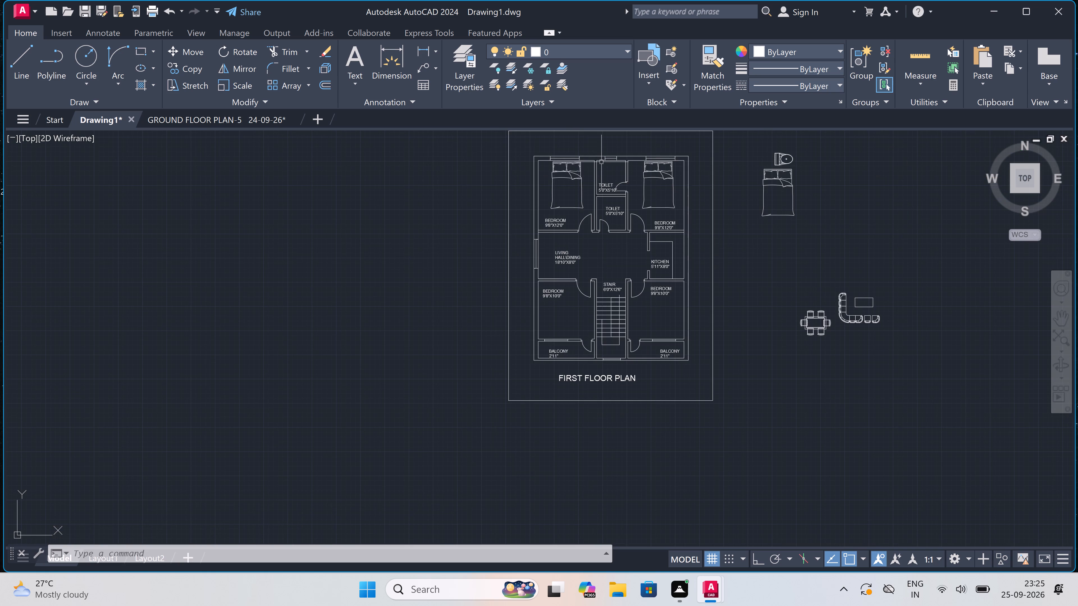
scroll(837, 161, "up", 3)
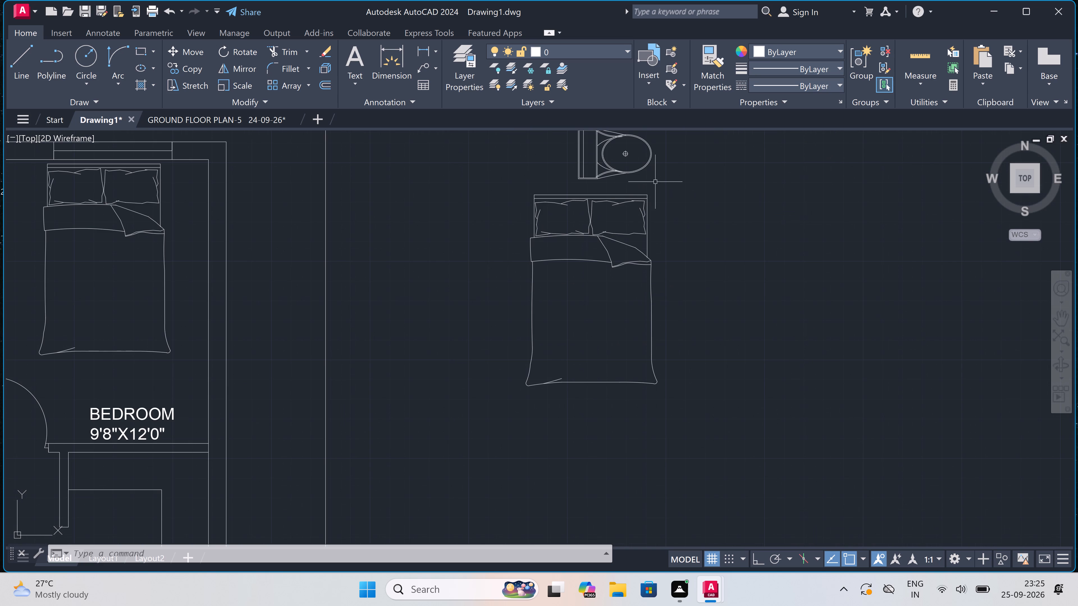
left_click(678, 183)
left_click(415, 412)
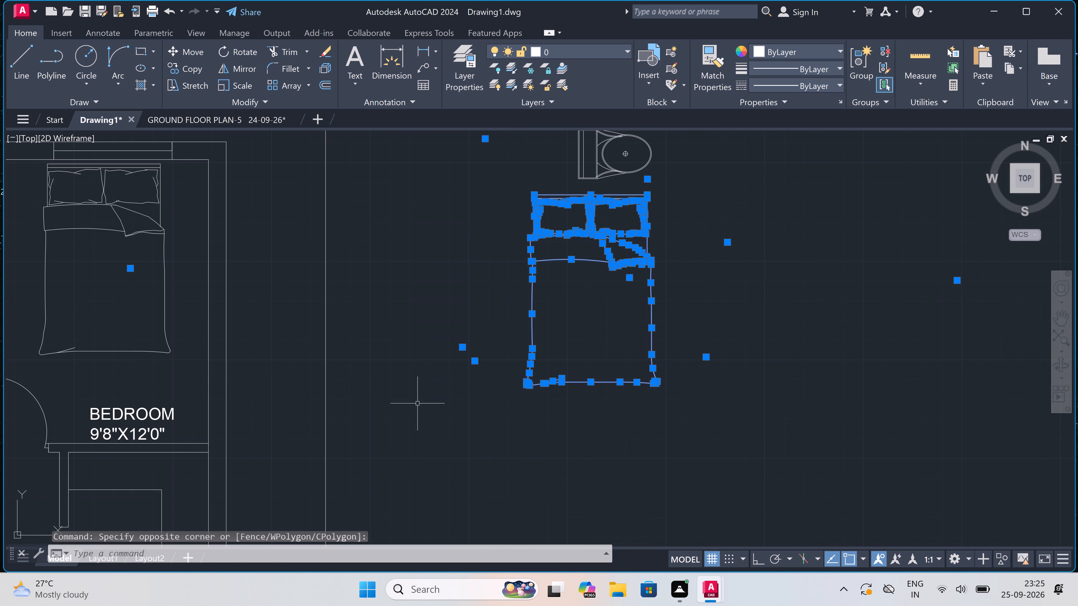
left_click(237, 53)
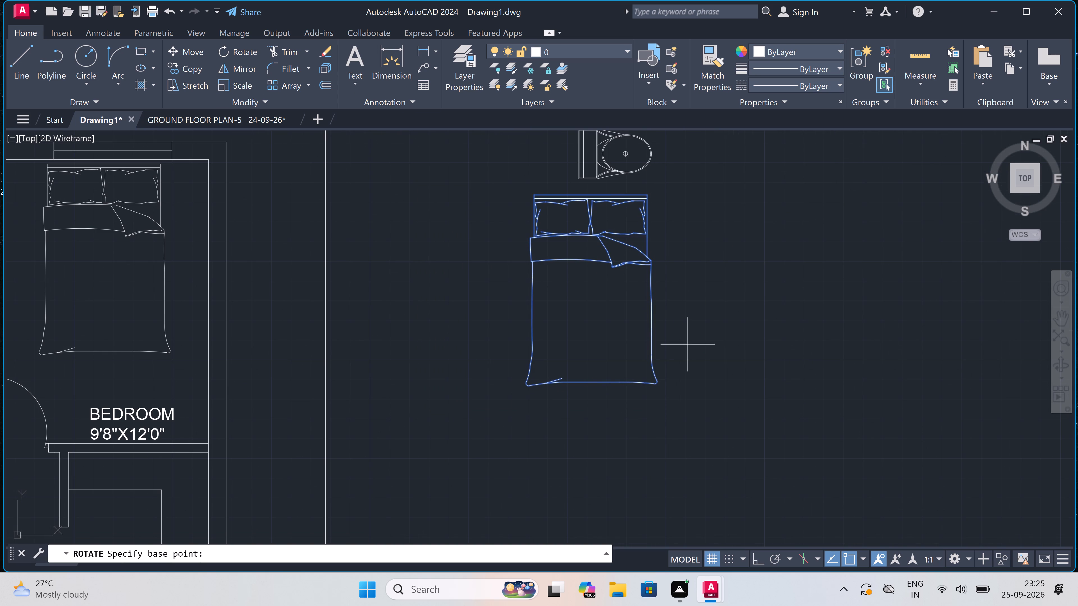
left_click(582, 293)
scroll(682, 270, "down", 2)
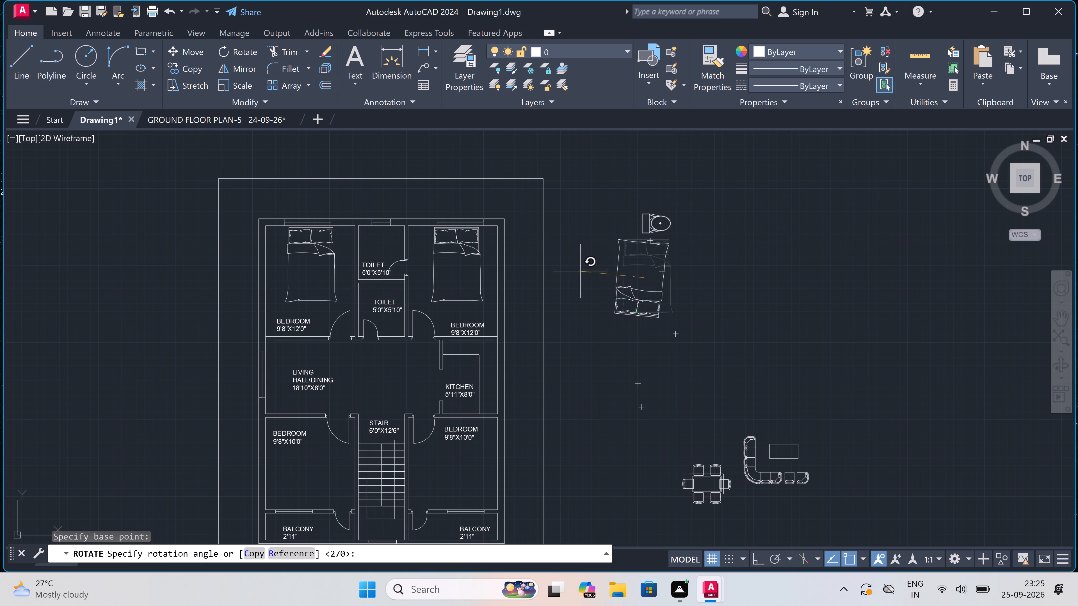
key("F8")
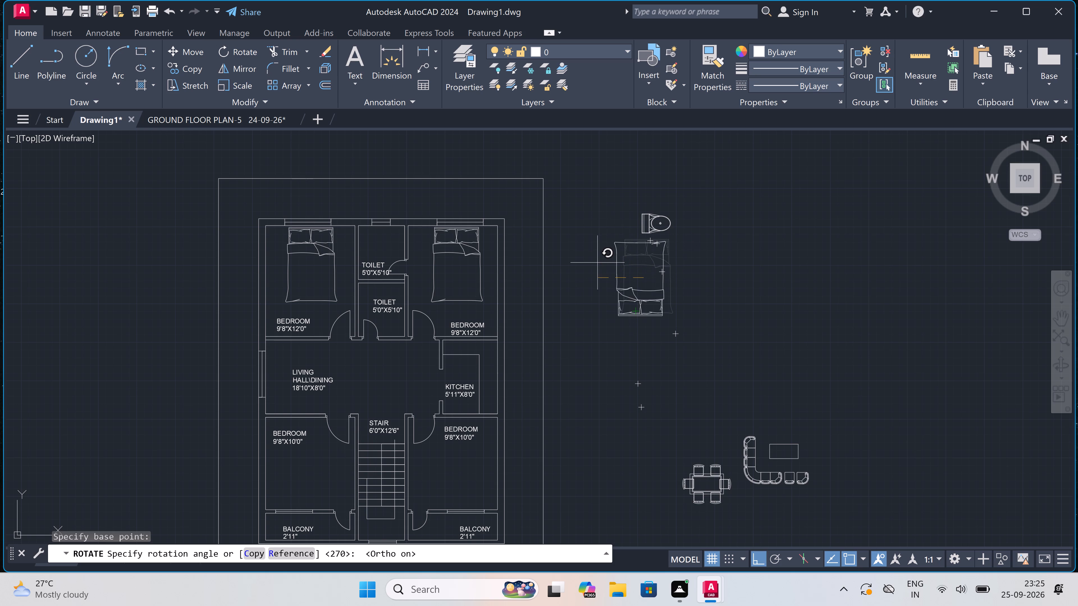
left_click(590, 277)
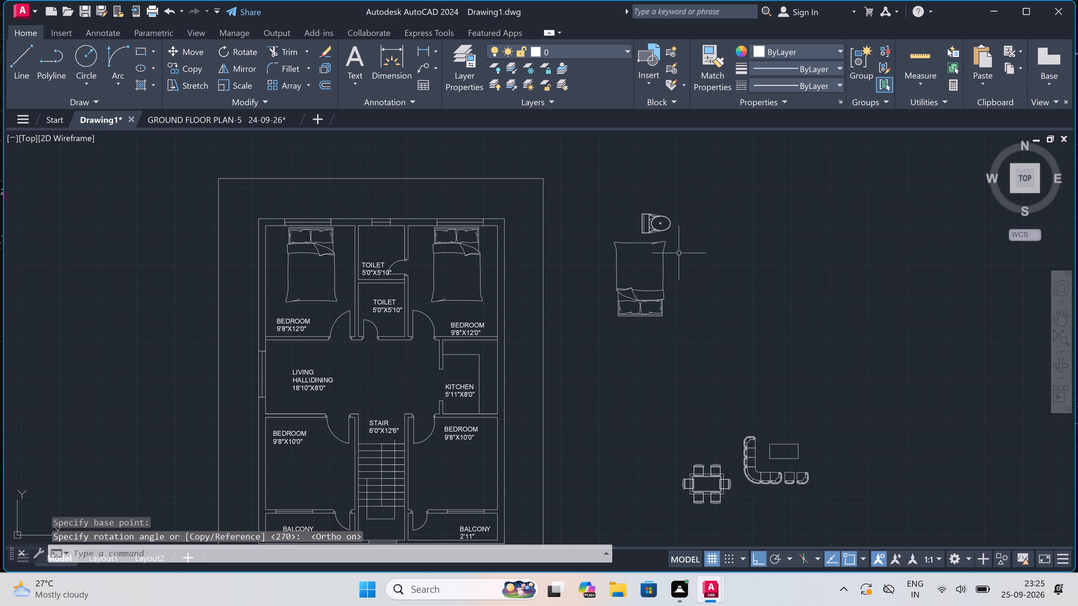
Copy the turned bed from its headboard midpoint into the lower-left 9'8"X10'0" bedroom, headboard at the balcony-side window wall.
left_click(686, 238)
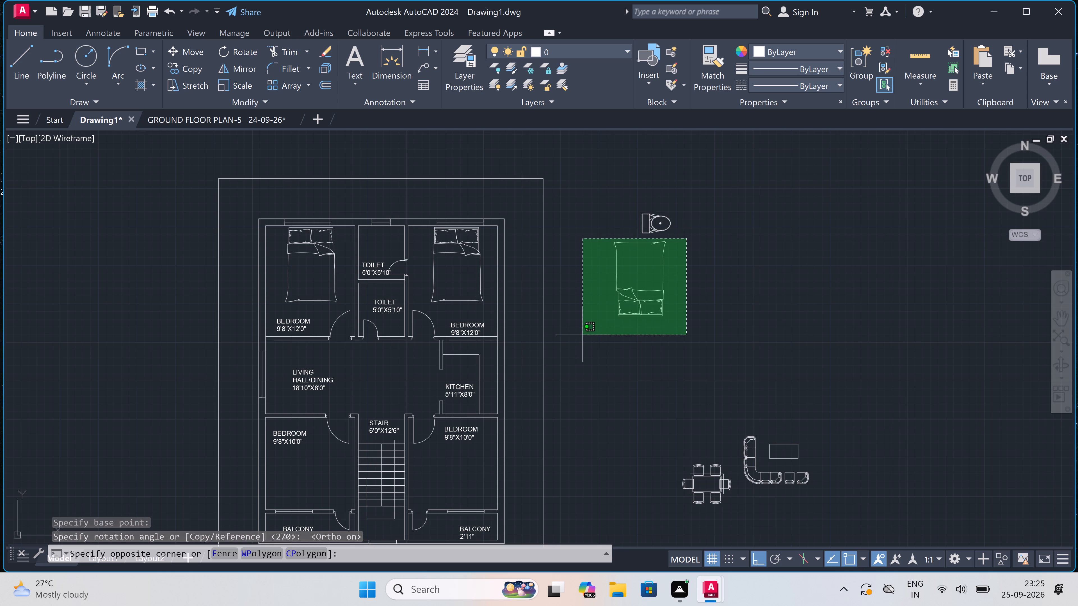
left_click(583, 335)
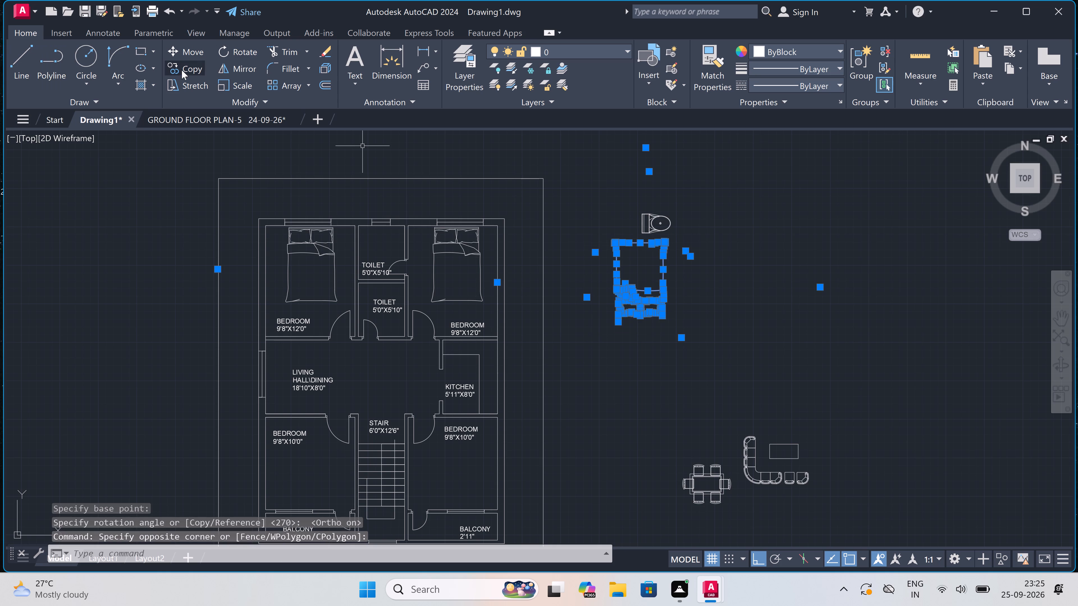
left_click(182, 70)
left_click_drag(642, 315, 642, 318)
left_click(641, 321)
key("F8")
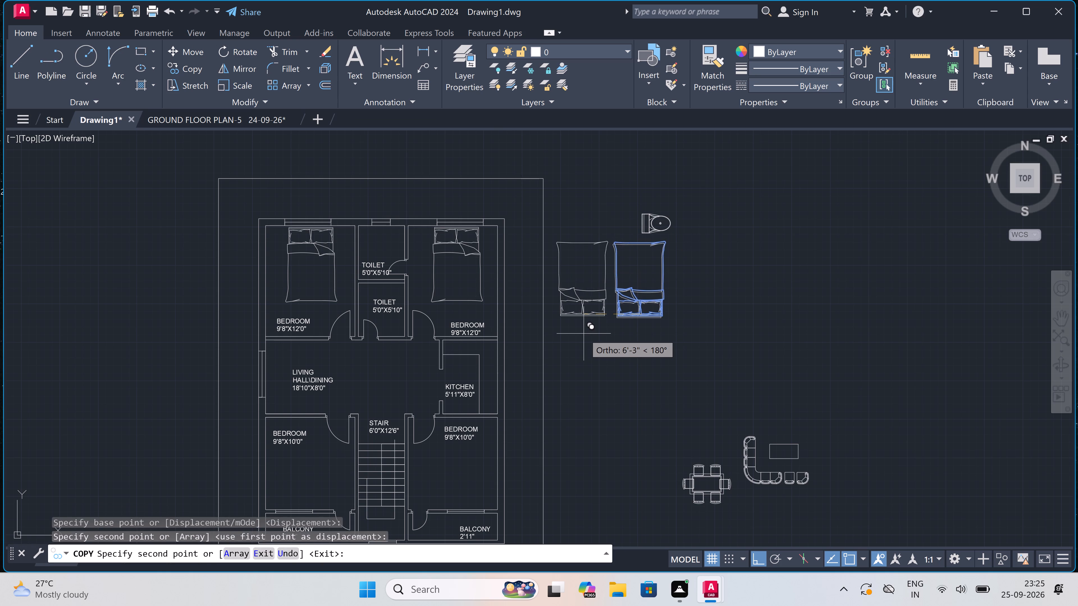
scroll(581, 314, "down", 2)
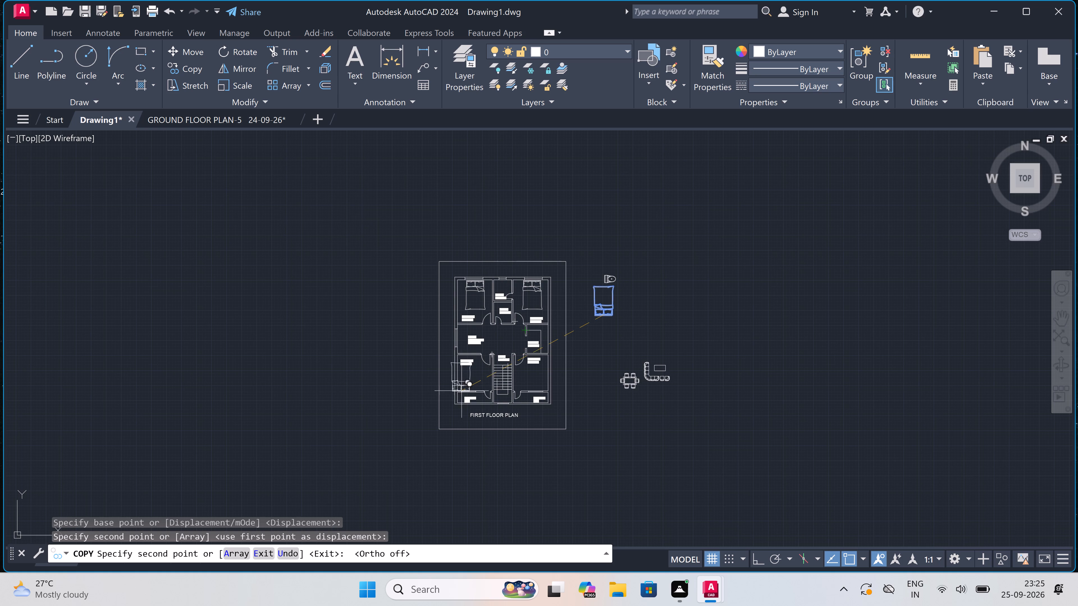
scroll(463, 395, "up", 3)
scroll(489, 380, "up", 2)
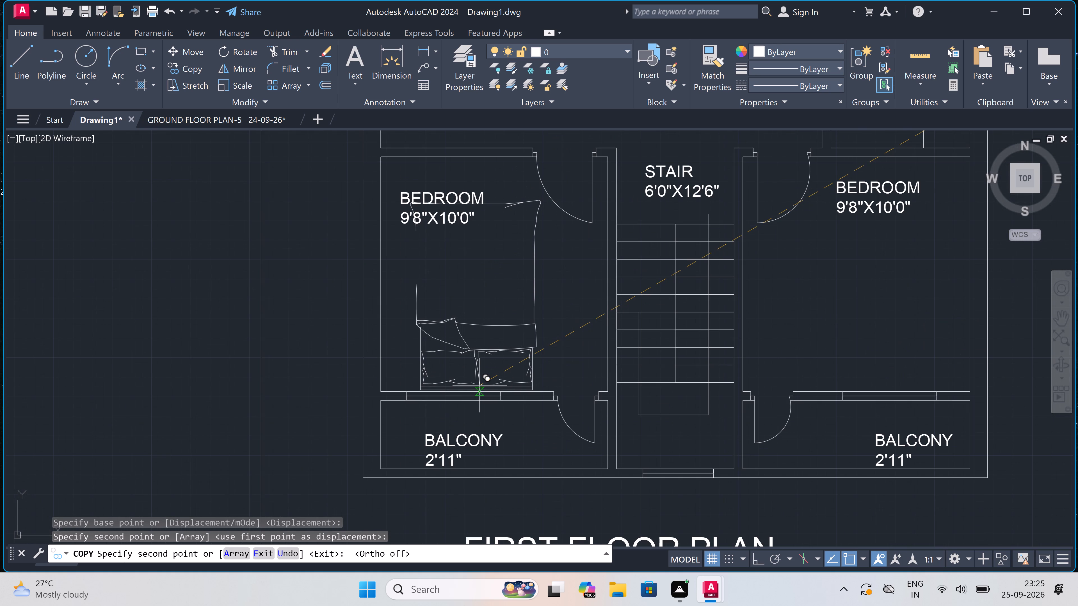
scroll(475, 381, "up", 2)
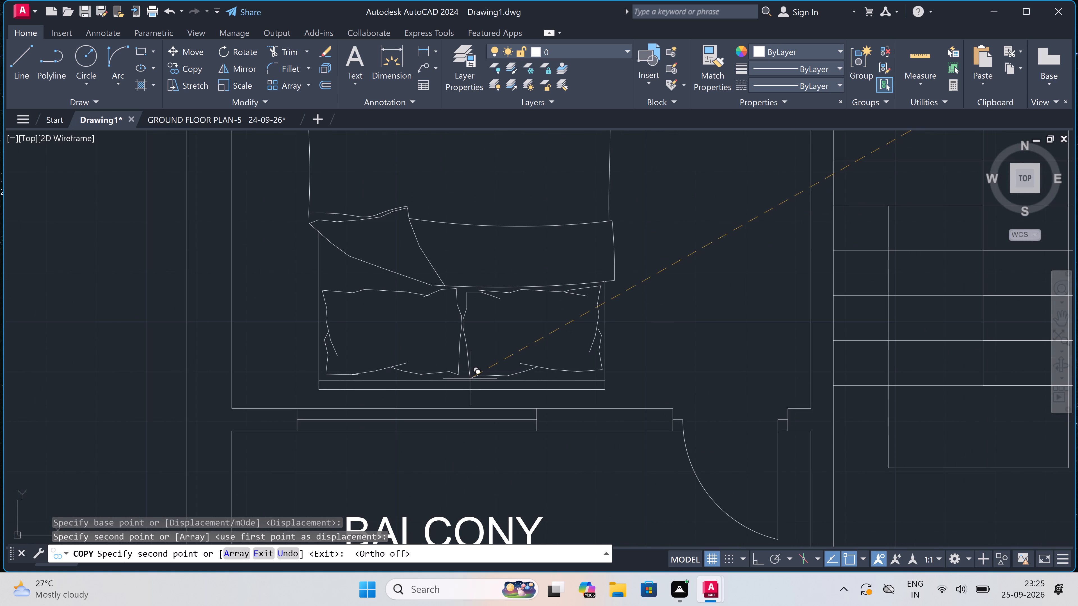
left_click(454, 382)
Place another copy of the bed in the lower-right 9'8"X10'0" bedroom, headboard at the balcony-side window wall, and finish copying.
scroll(456, 378, "down", 4)
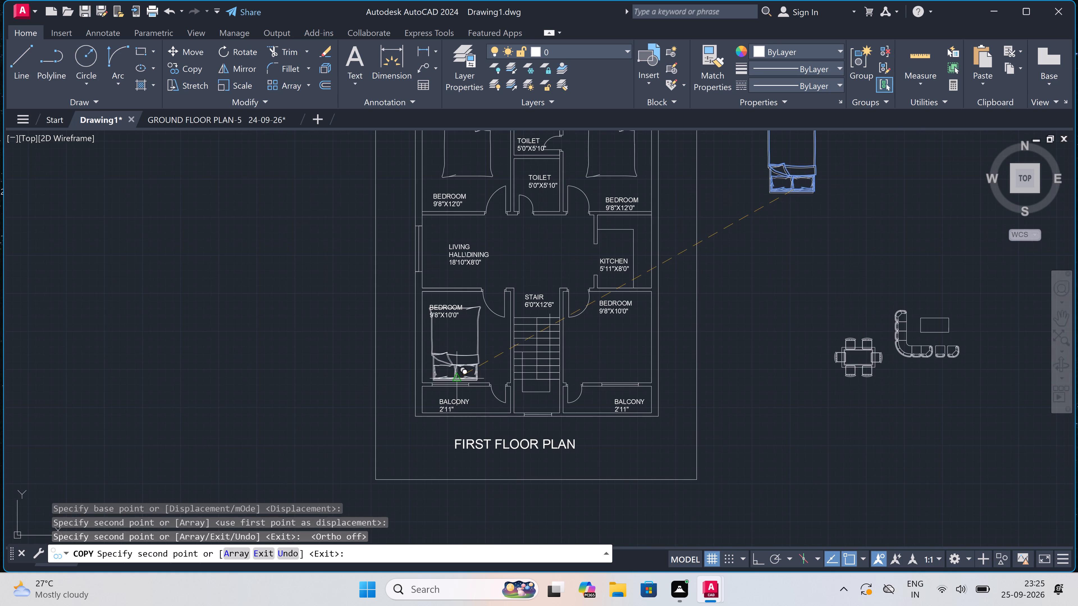
scroll(640, 377, "up", 2)
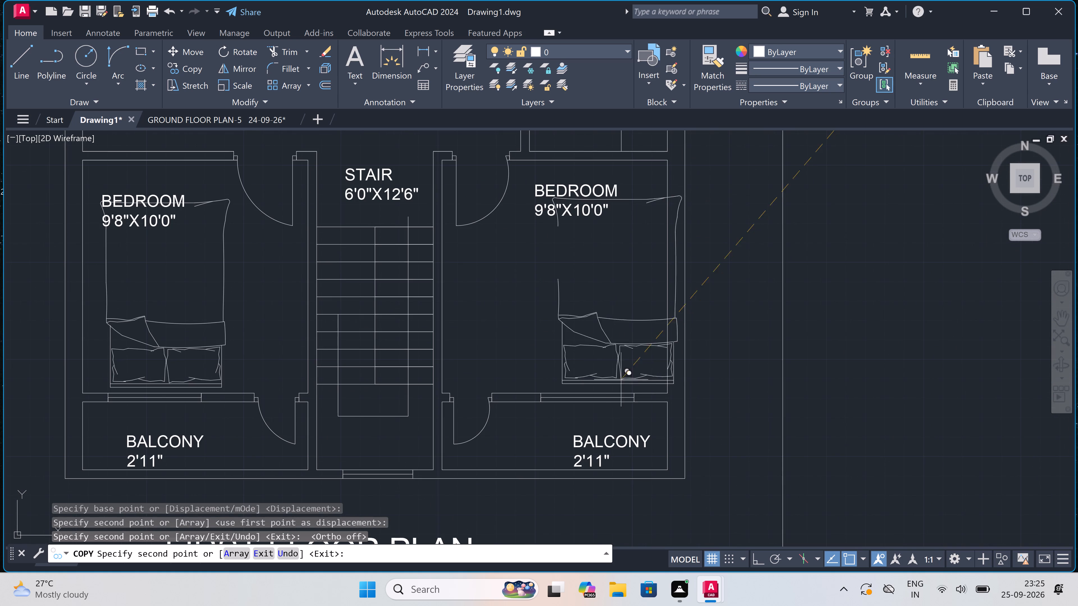
scroll(602, 386, "up", 2)
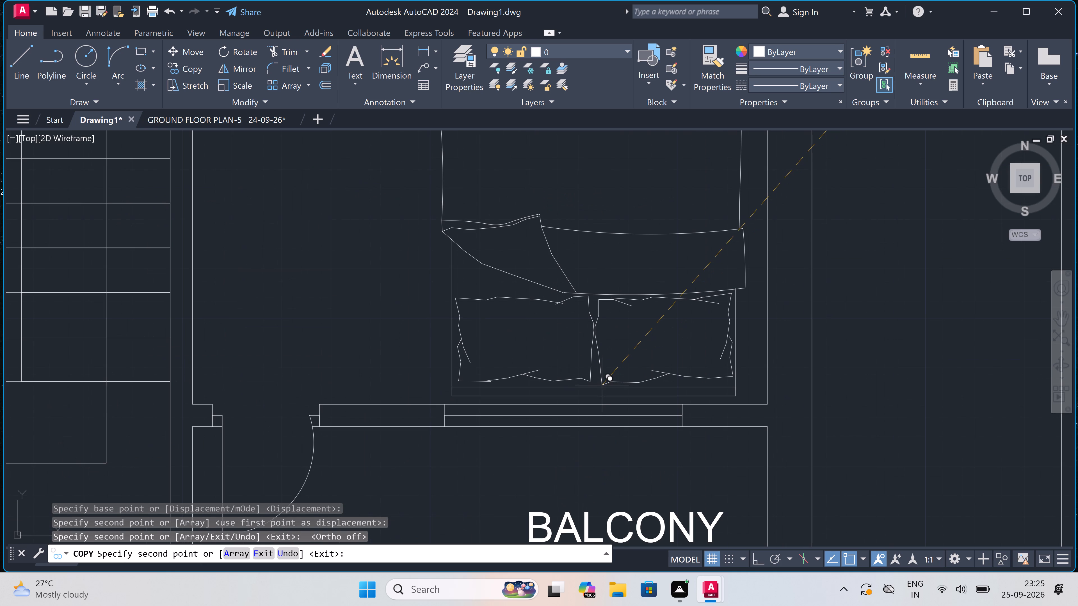
left_click(602, 385)
key("Escape")
Move the lower-right 9'8"X10'0" BEDROOM label down onto the bed and rotate it 90° counterclockwise so it reads upward.
scroll(619, 361, "down", 3)
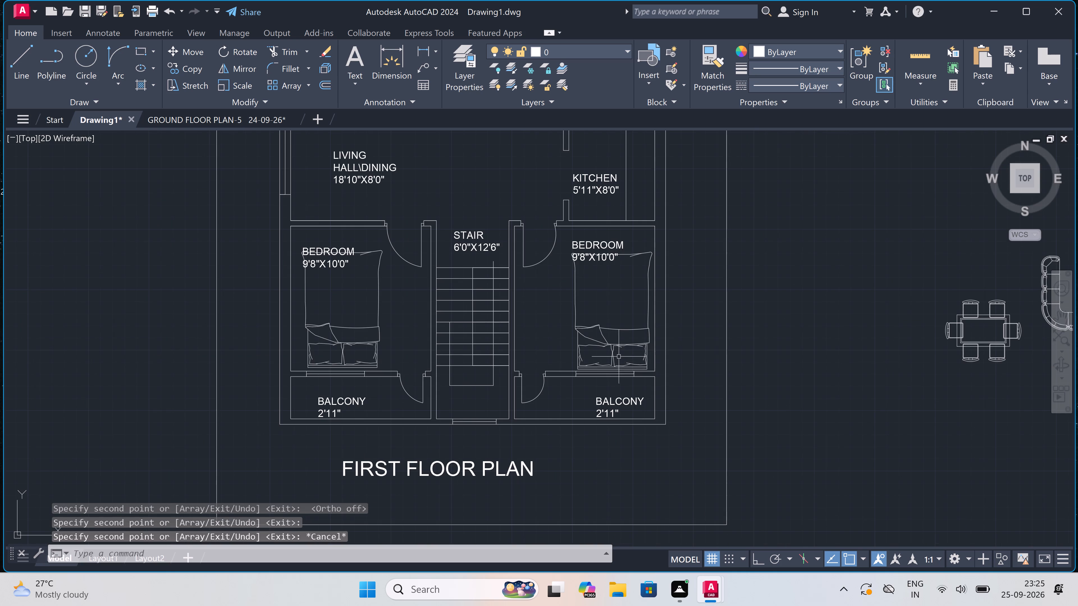
scroll(601, 247, "up", 1)
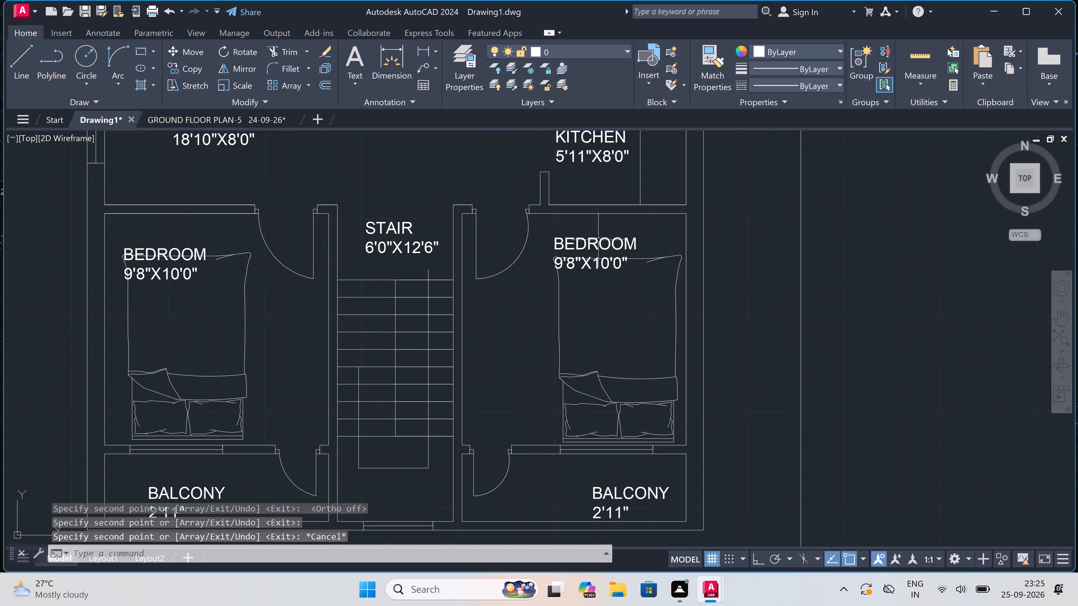
left_click(598, 240)
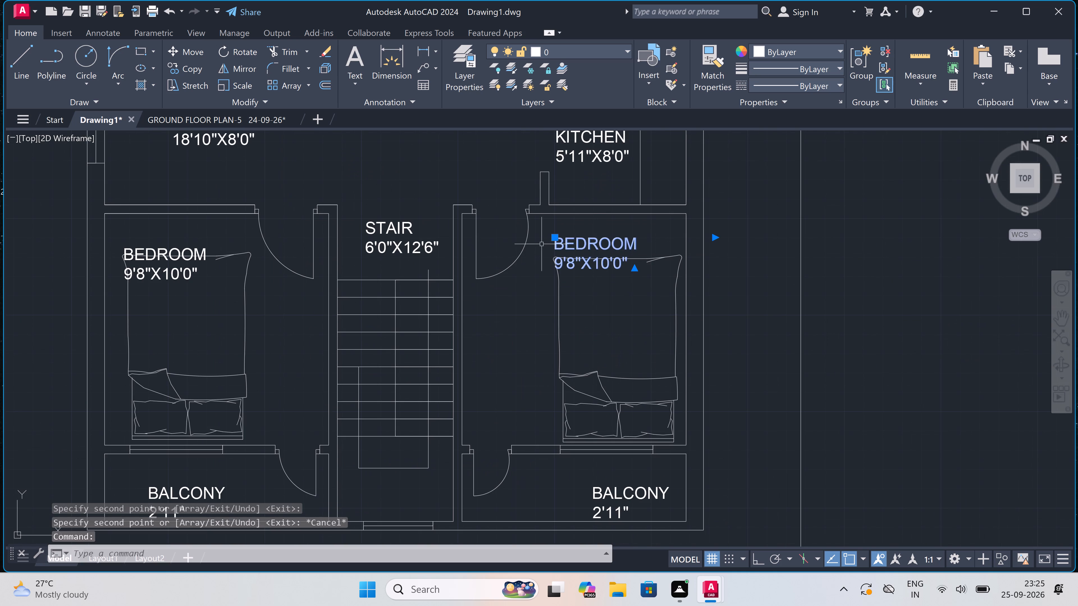
left_click(555, 237)
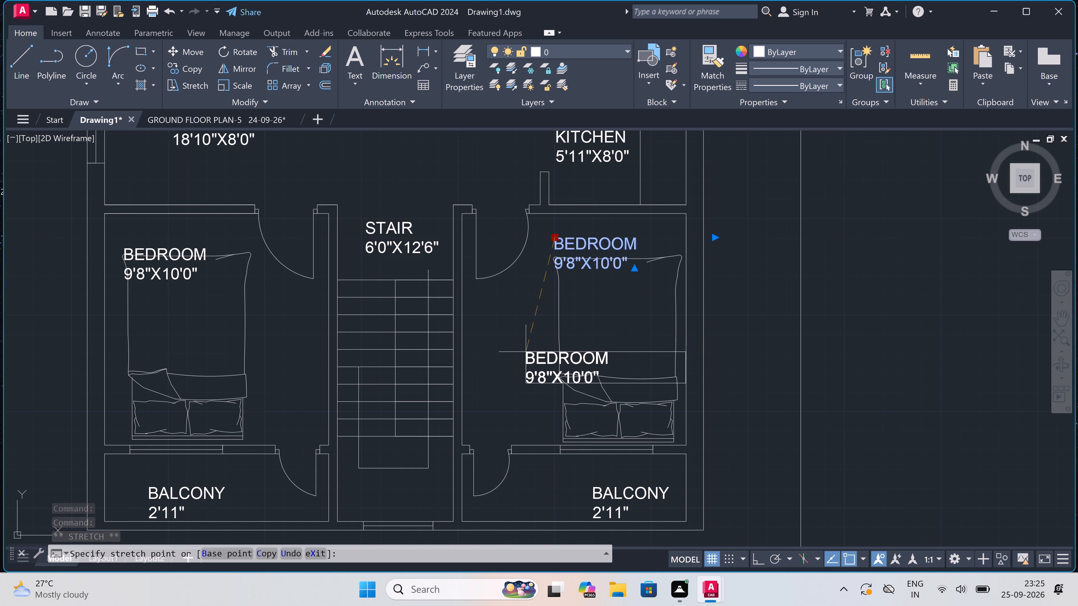
double_click(526, 352)
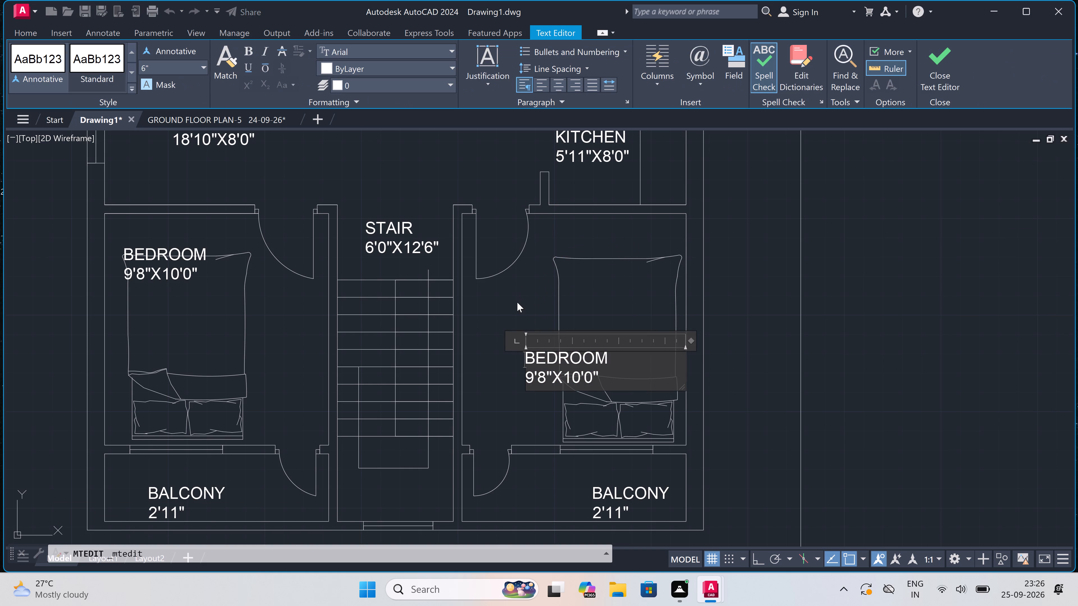
left_click(517, 303)
double_click(539, 362)
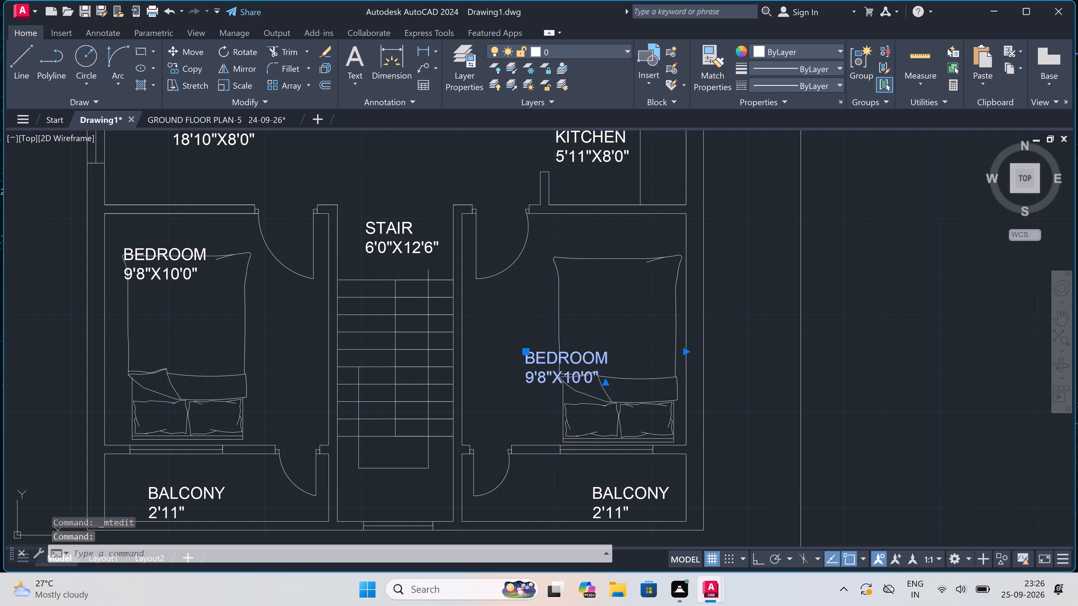
left_click(514, 387)
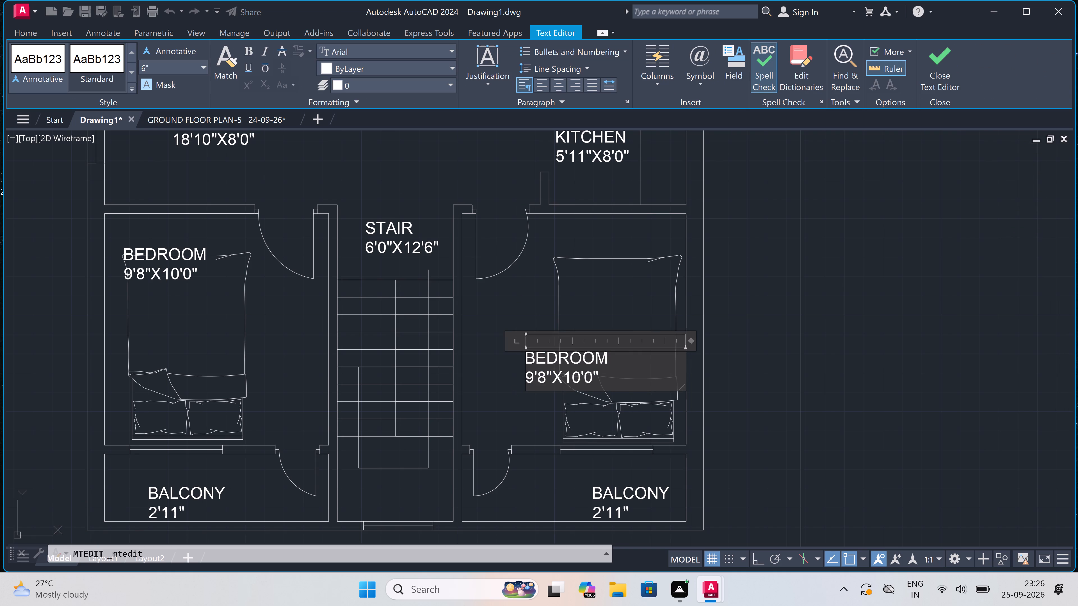
left_click(554, 355)
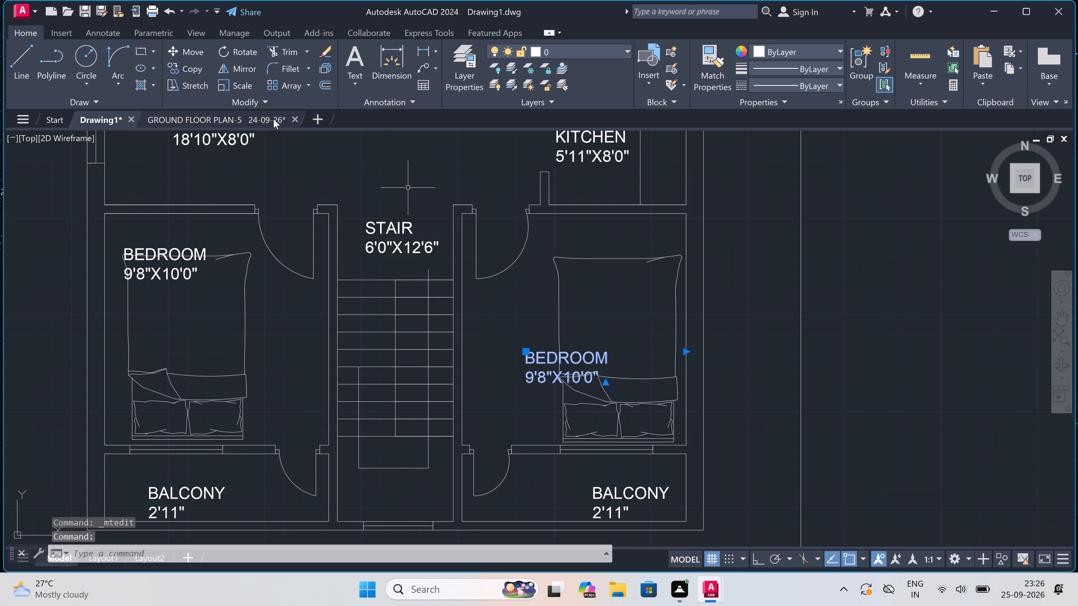
left_click(236, 48)
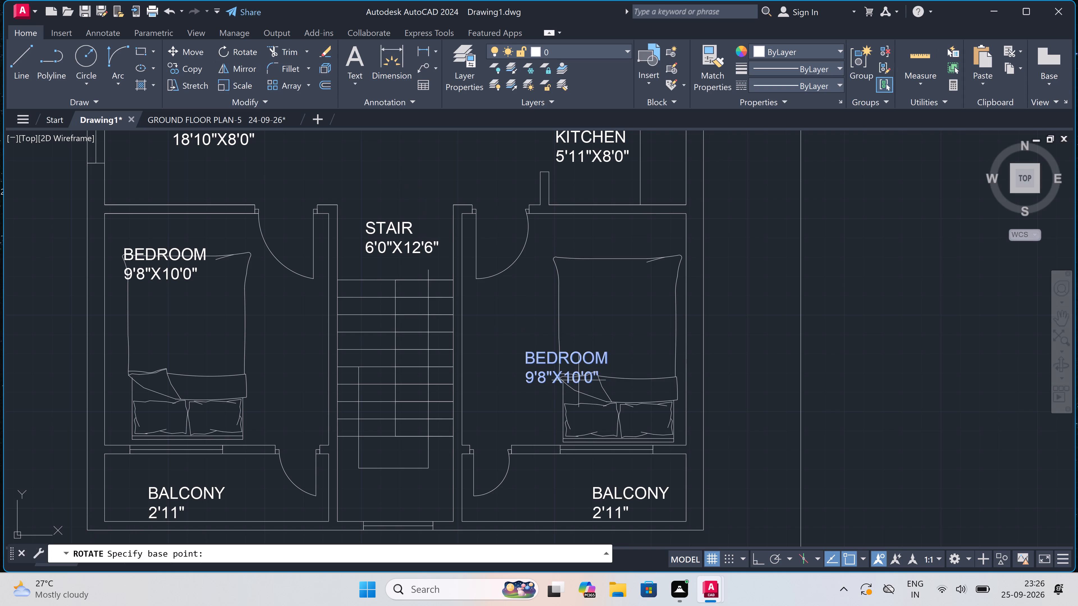
left_click(574, 361)
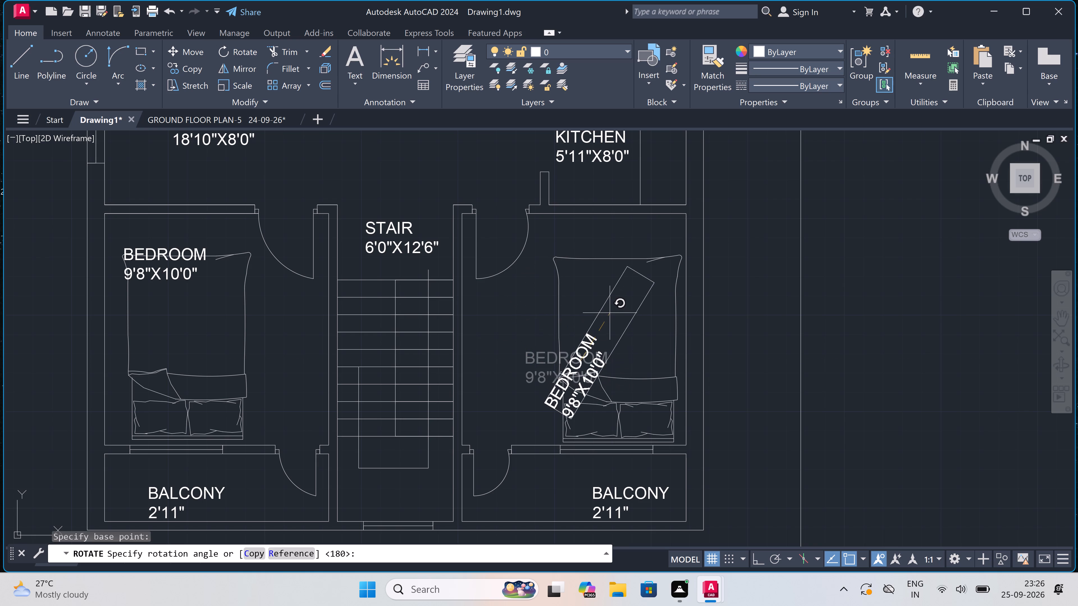
key("F8")
left_click(596, 299)
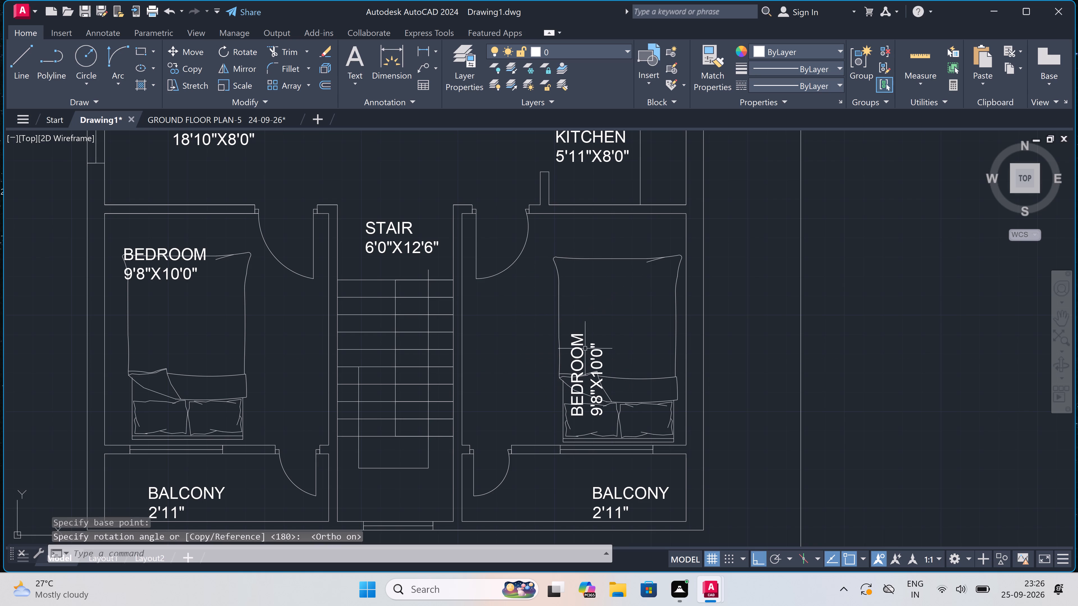
Move the rotated BEDROOM label off the lower-right bedroom's bed into the clear strip beside the stair wall.
left_click(581, 347)
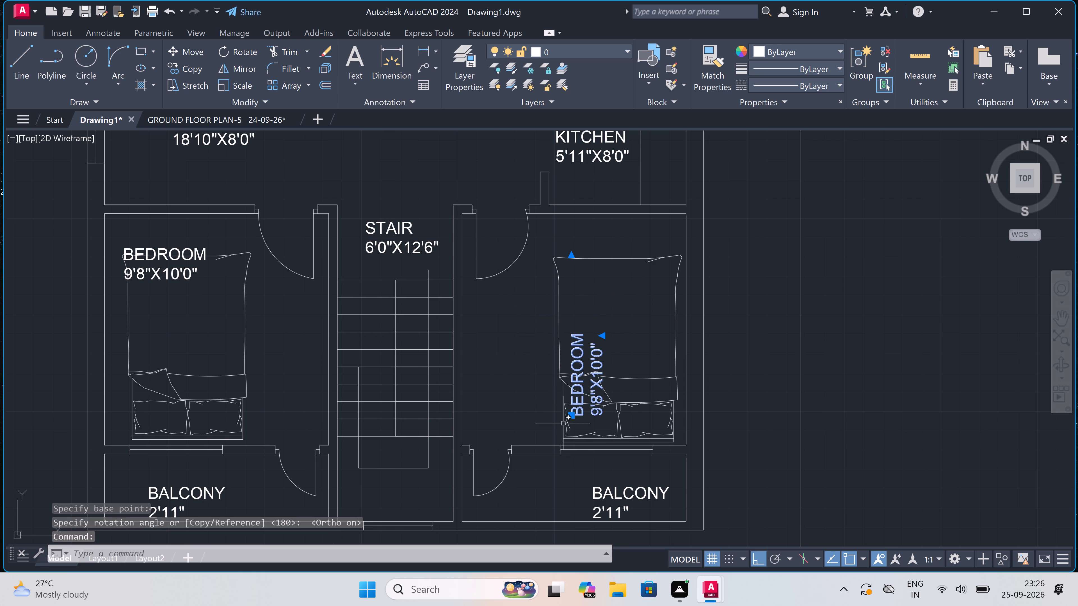
double_click(571, 418)
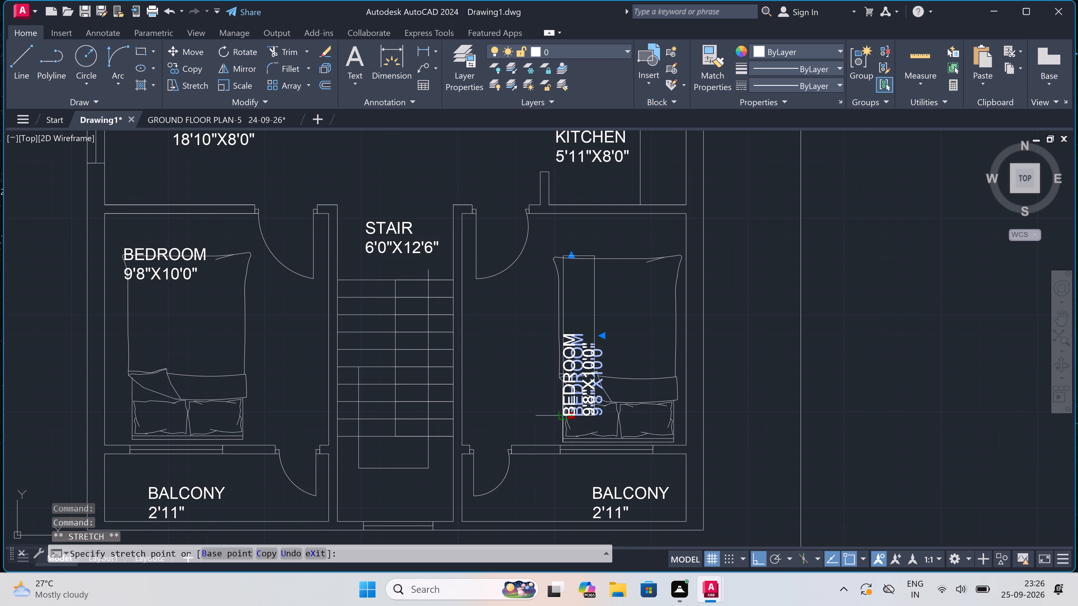
key("F8")
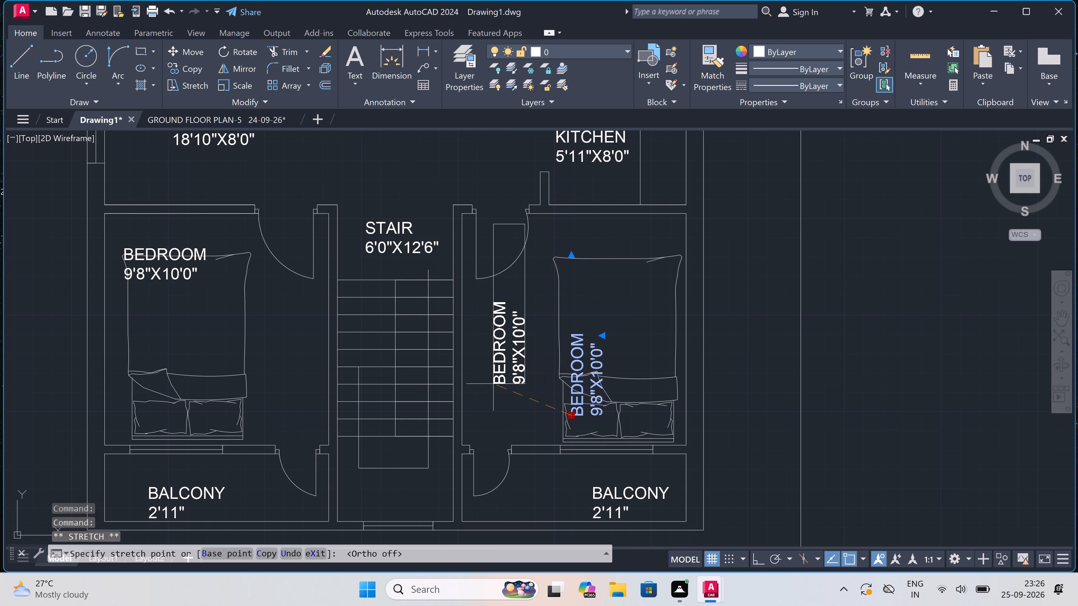
left_click(476, 391)
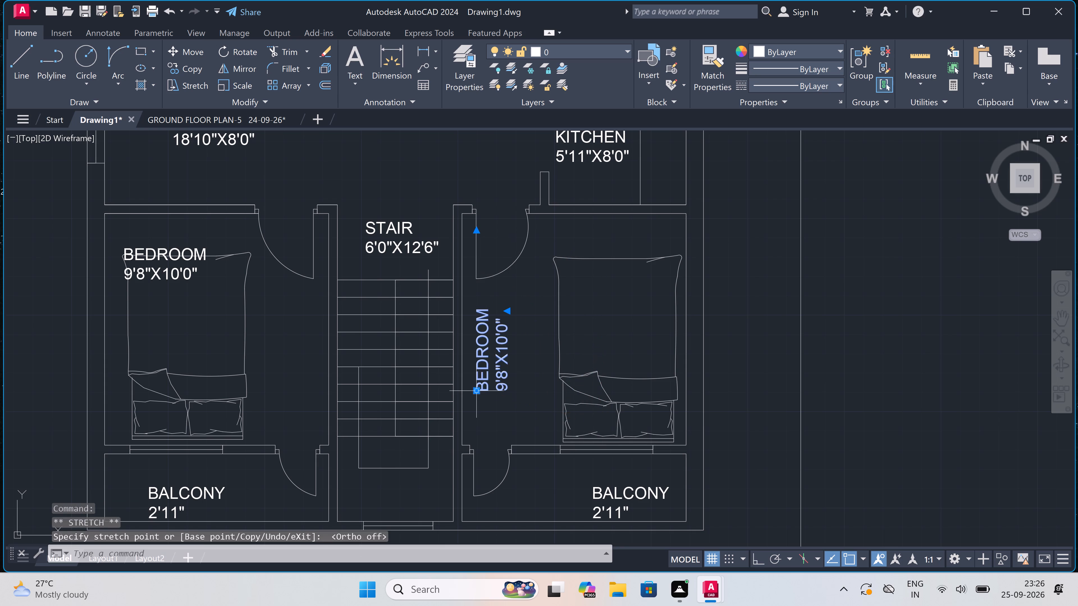
key("Escape")
Move the lower-left 9'8"X10'0" BEDROOM label toward the stair wall and rotate it 90° clockwise so it reads downward.
scroll(588, 349, "down", 3)
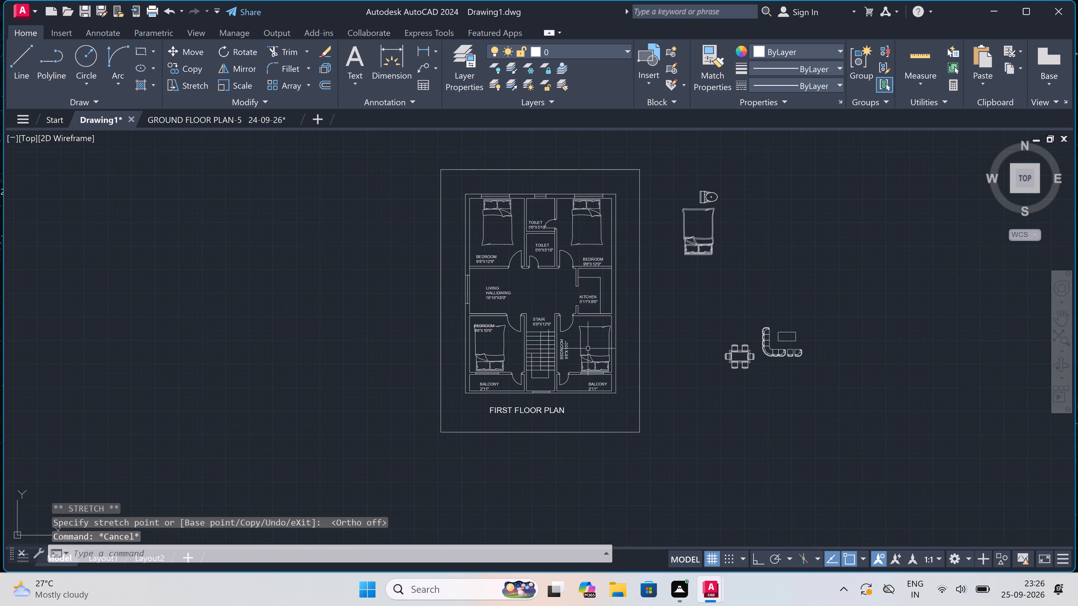
scroll(587, 348, "down", 1)
scroll(531, 346, "up", 2)
scroll(506, 323, "up", 4)
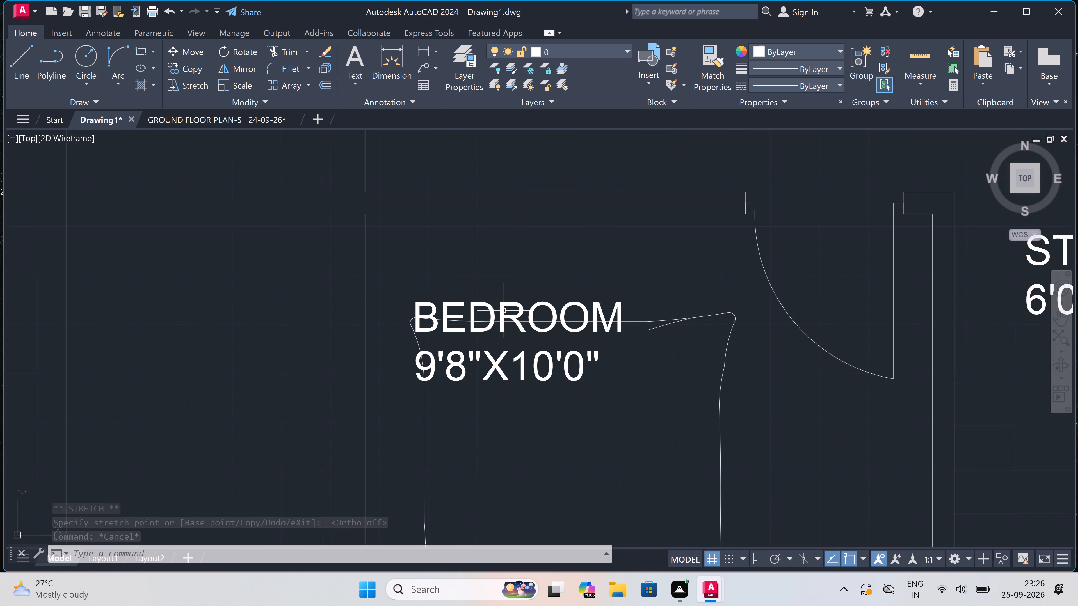
left_click(504, 311)
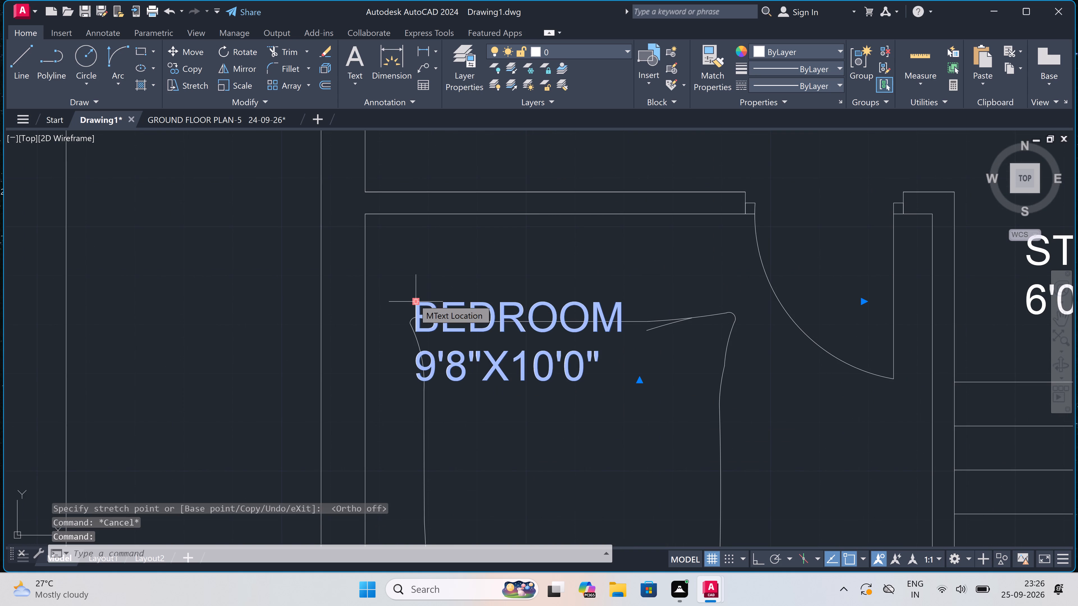
left_click(414, 299)
scroll(518, 267, "down", 3)
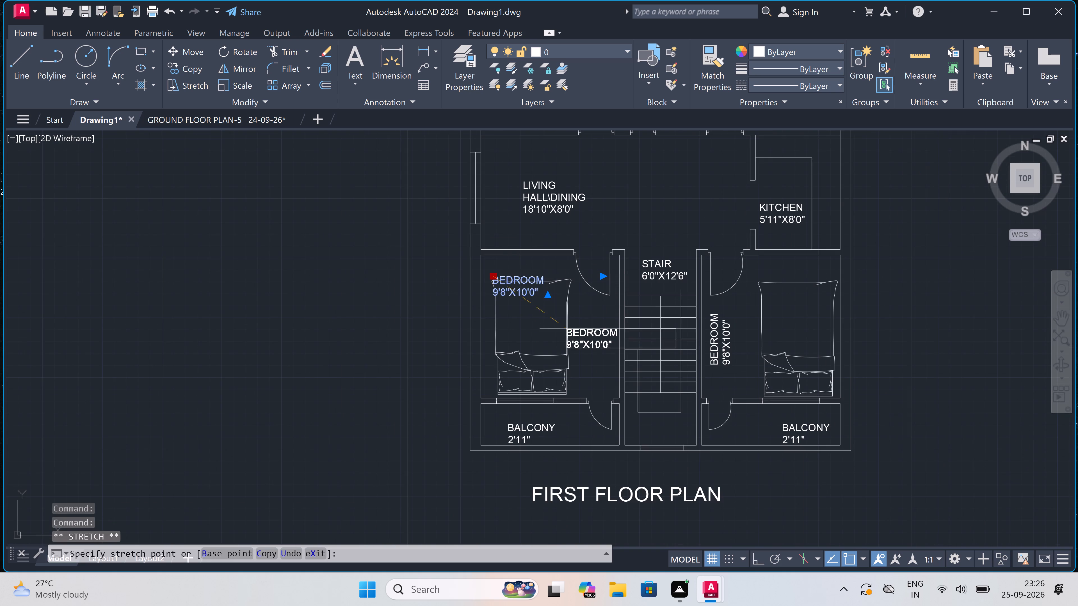
scroll(574, 336, "up", 2)
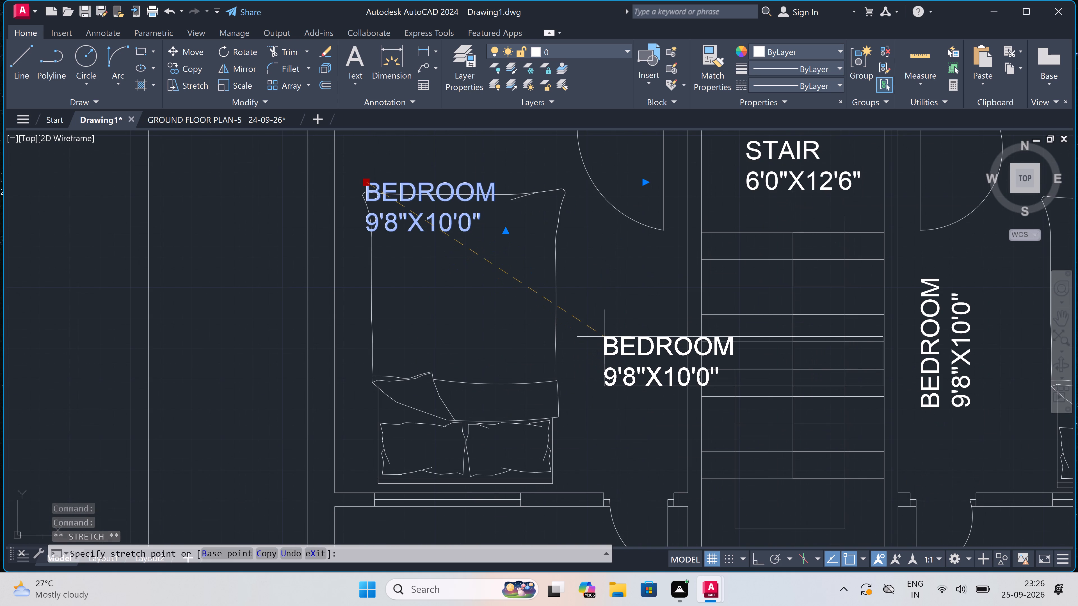
left_click(613, 334)
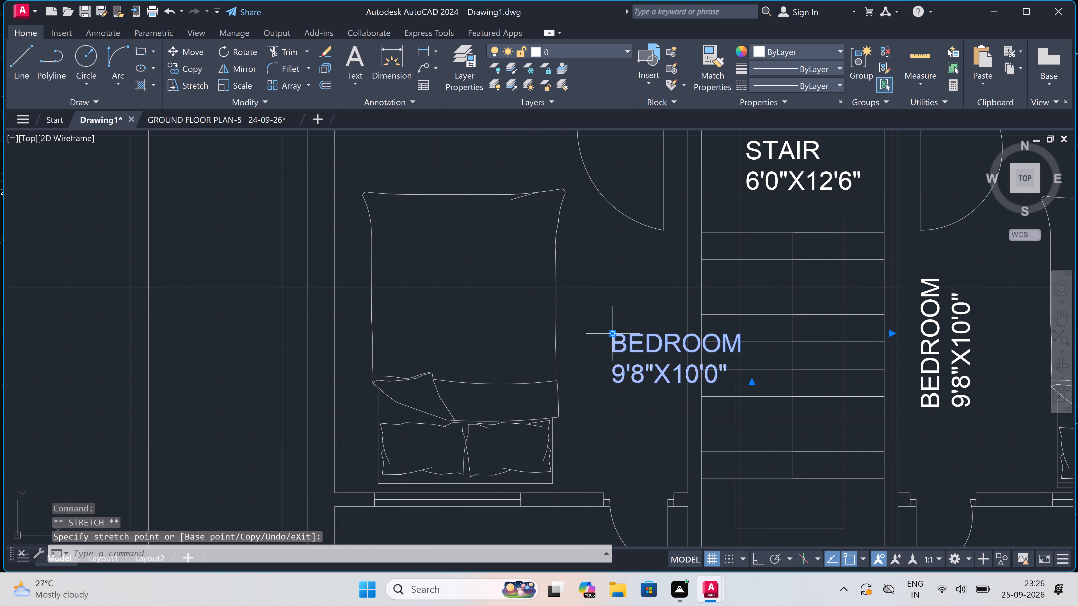
left_click(238, 52)
left_click(711, 346)
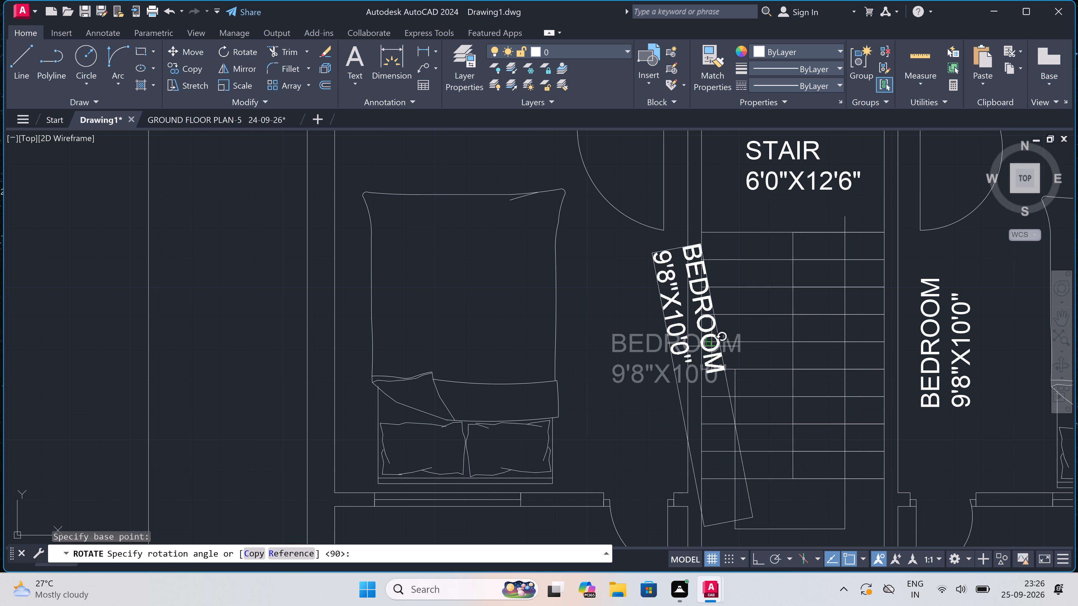
key("F8")
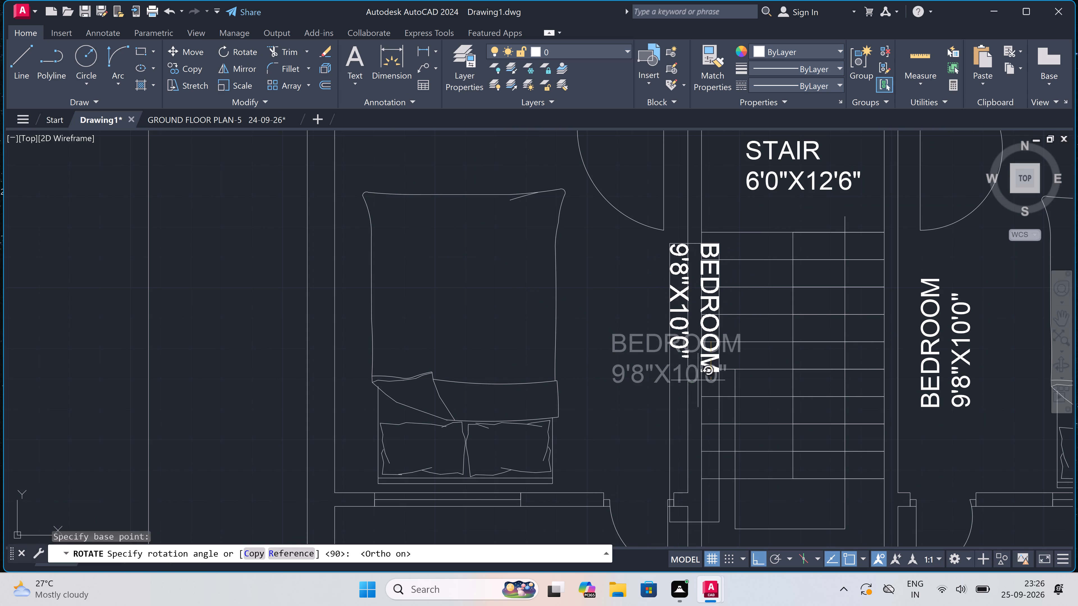
left_click(715, 405)
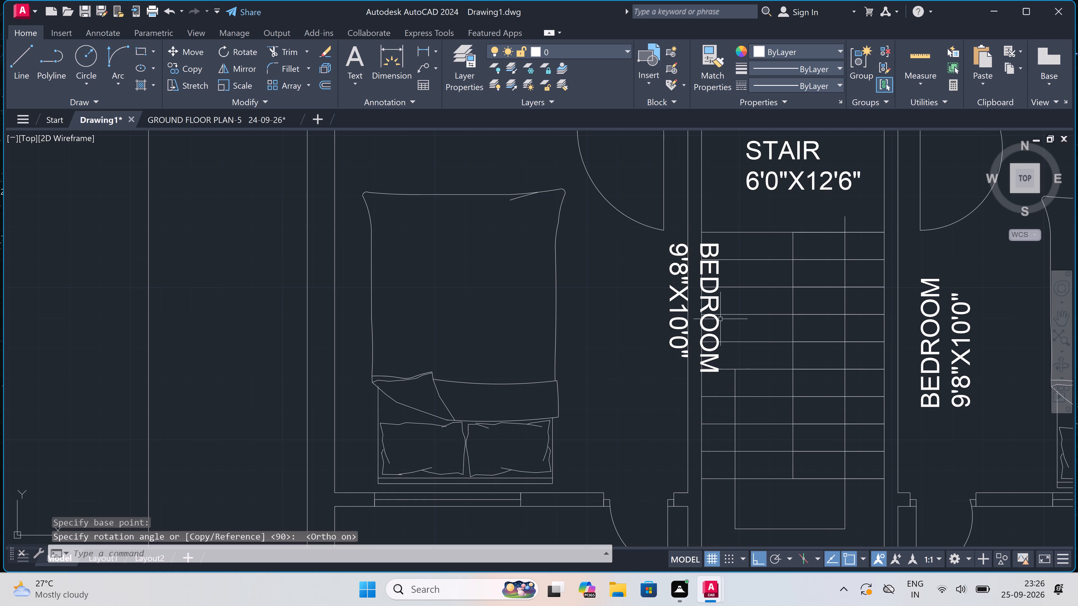
Move the rotated BEDROOM label off the stair into the lower-left bedroom, between its bed and the stair wall.
left_click(714, 320)
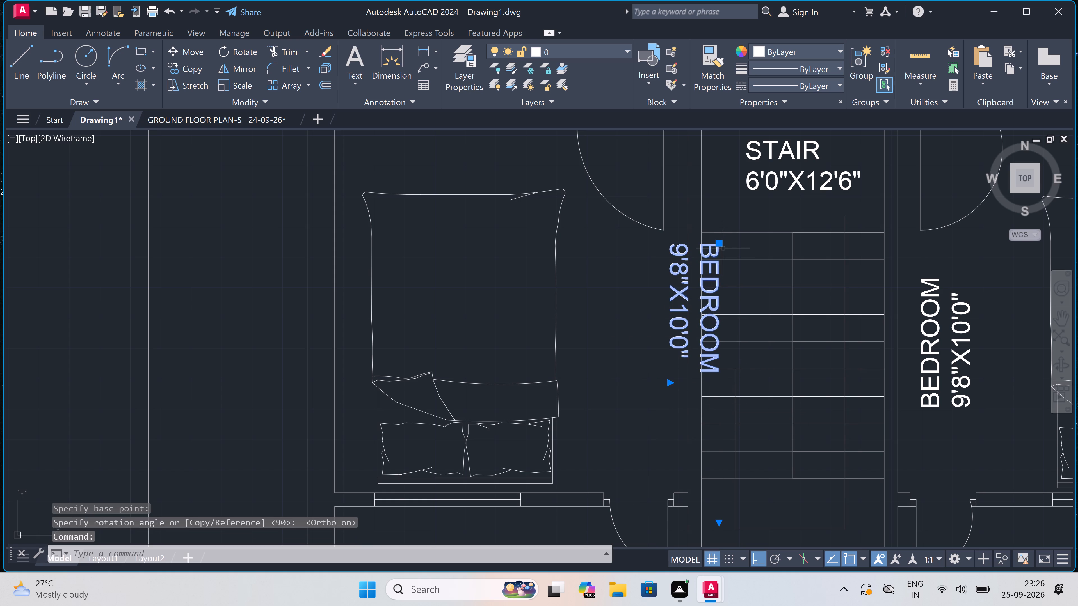
left_click(721, 246)
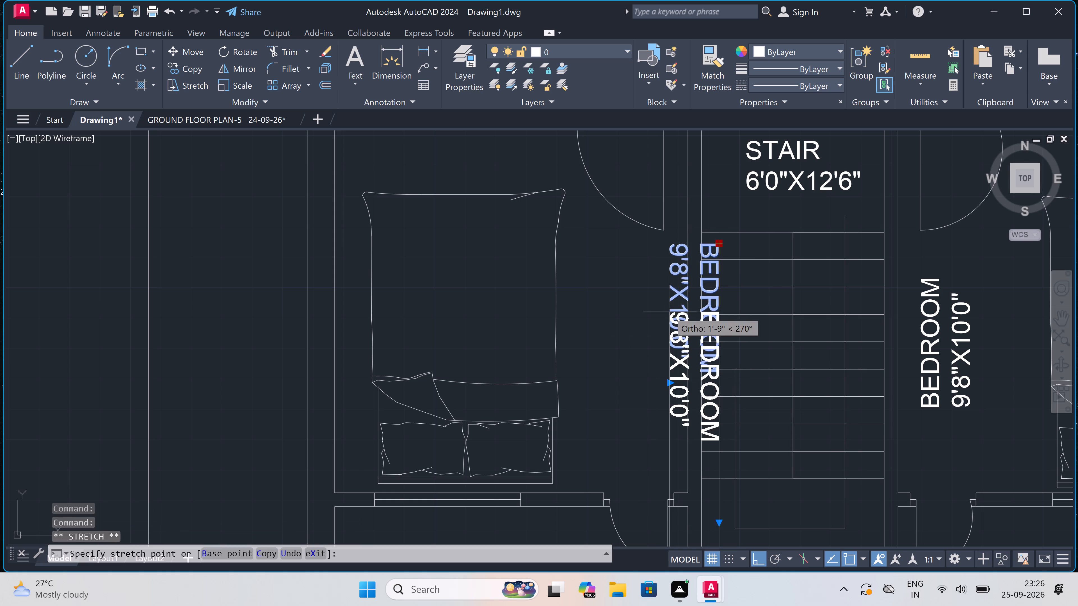
key("F8")
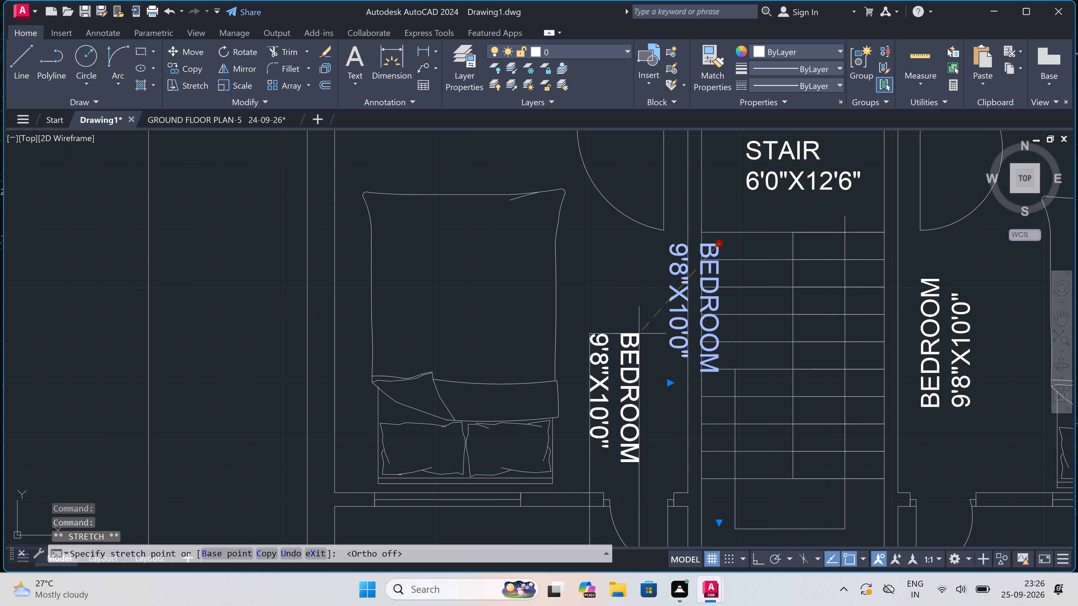
scroll(662, 293, "up", 2)
left_click(668, 276)
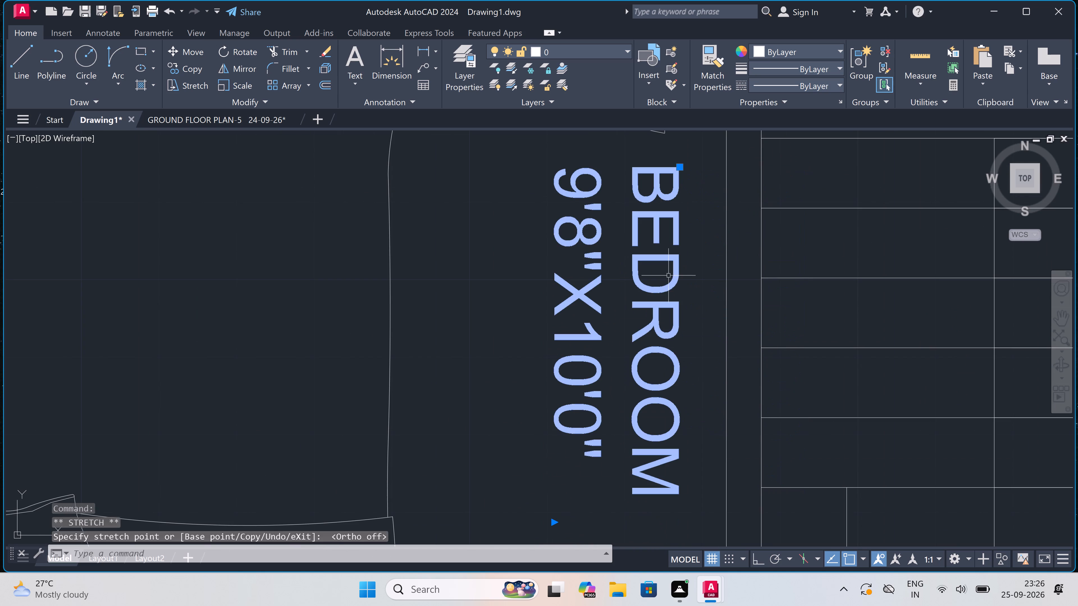
key("Escape")
Move the LIVING HALL\DINING 18'10"X8'0" label up toward the top-middle of the living hall.
scroll(574, 332, "down", 2)
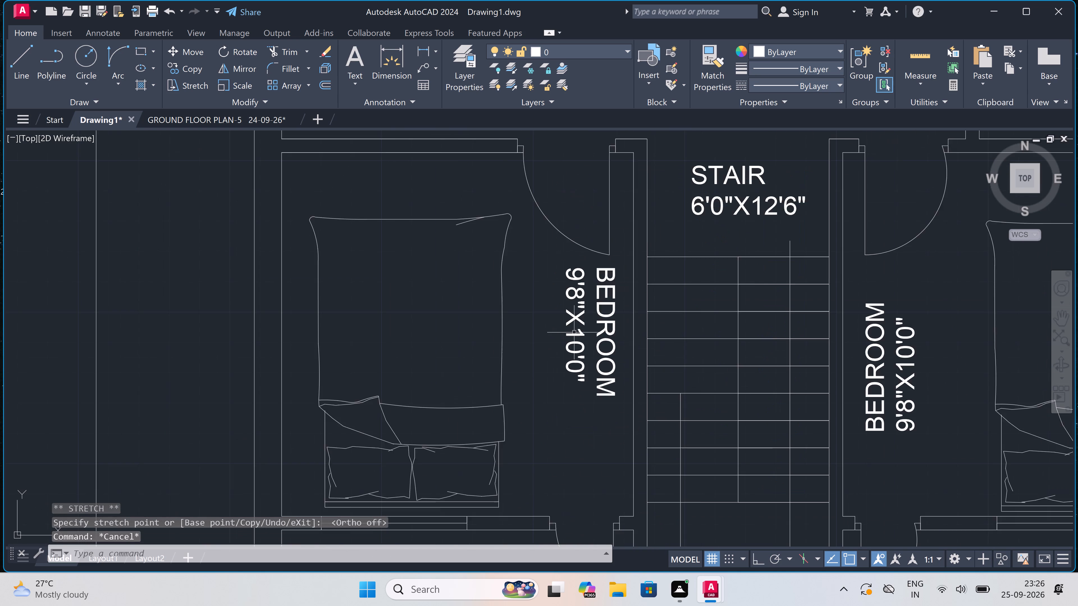
scroll(574, 332, "down", 4)
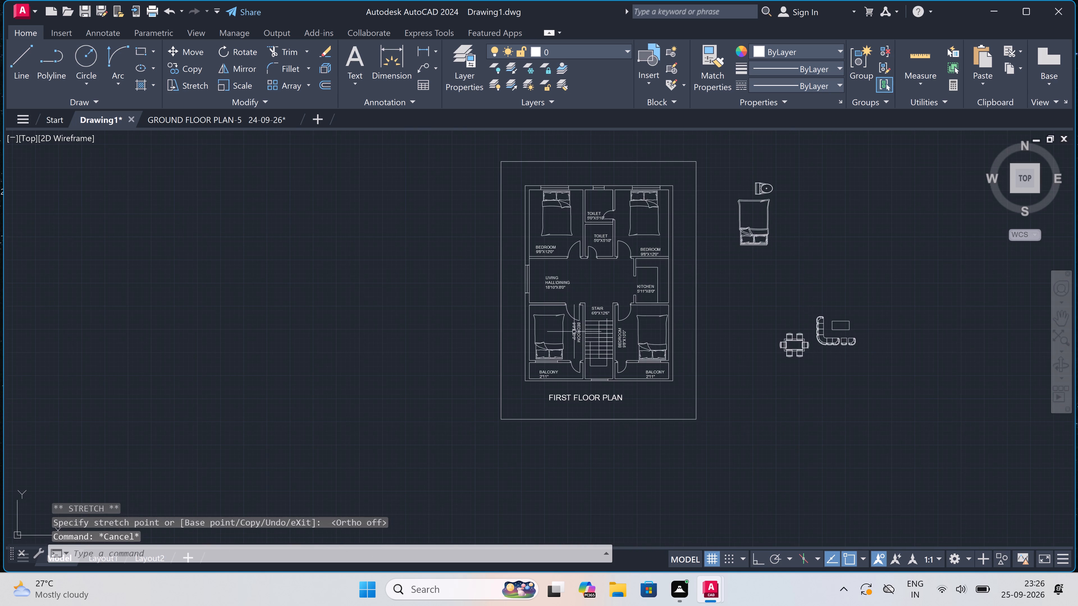
scroll(583, 328, "down", 1)
scroll(645, 329, "up", 1)
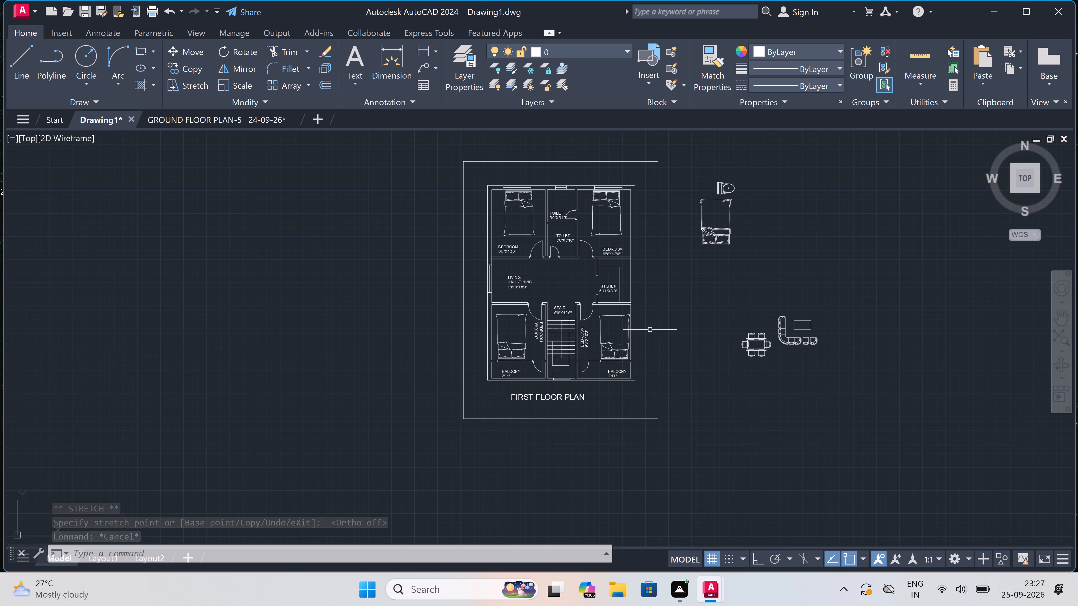
scroll(723, 365, "up", 2)
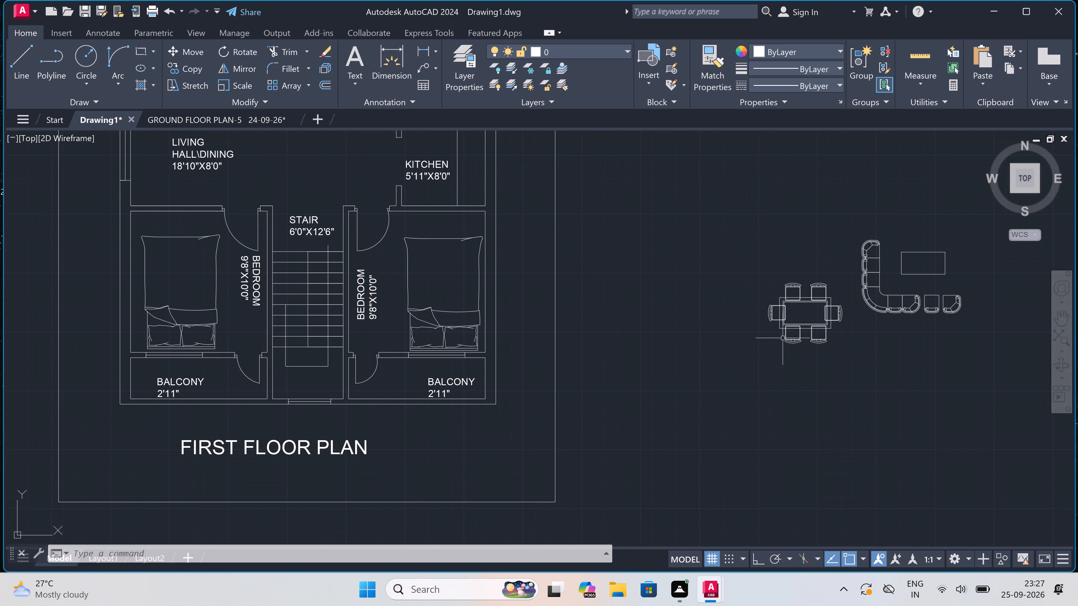
scroll(833, 321, "down", 2)
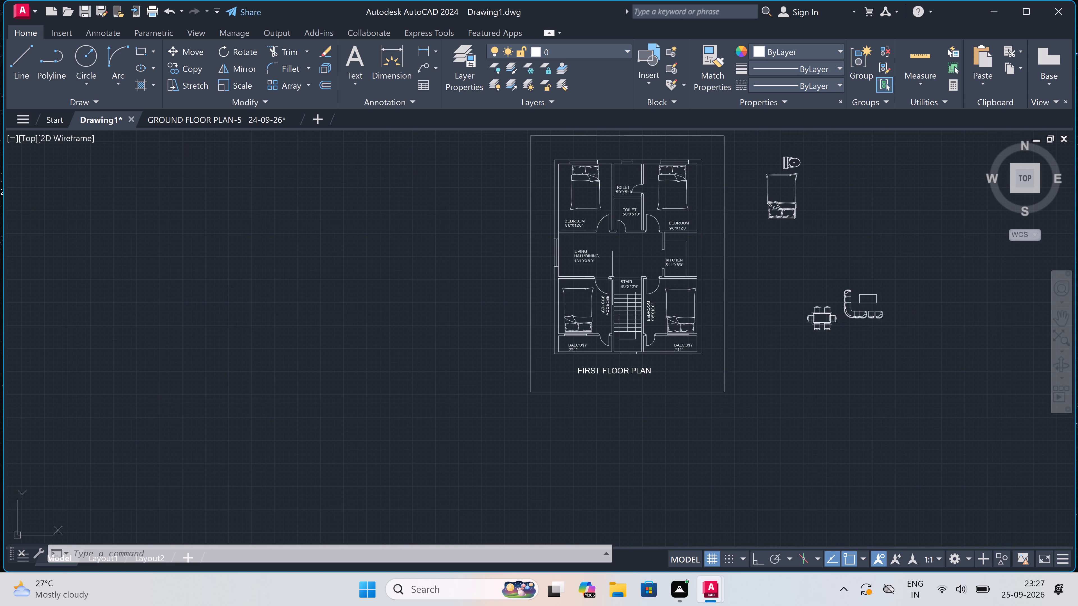
scroll(532, 251, "up", 2)
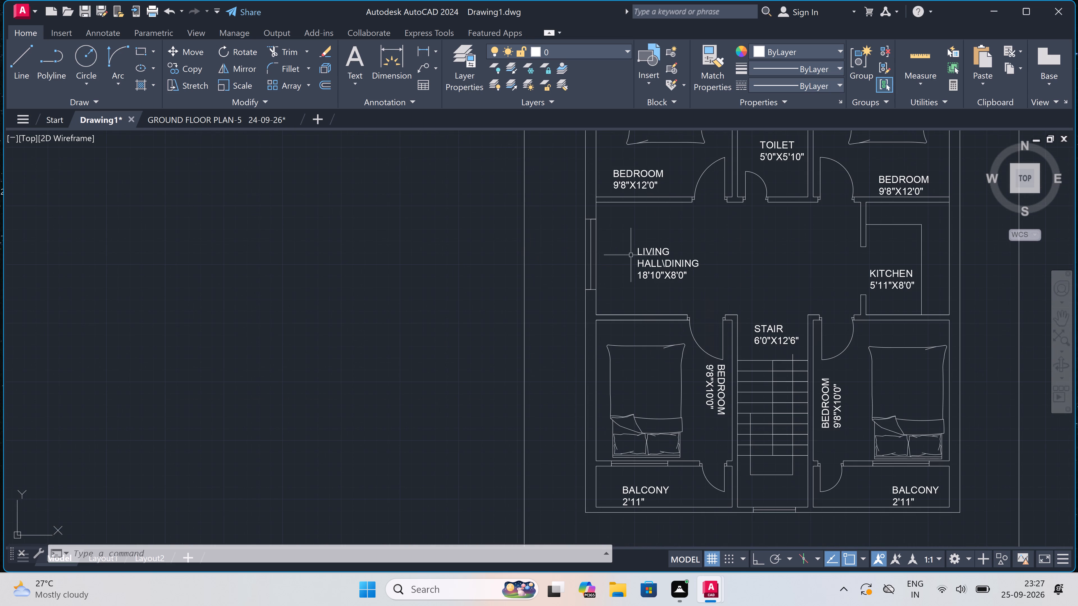
left_click(647, 253)
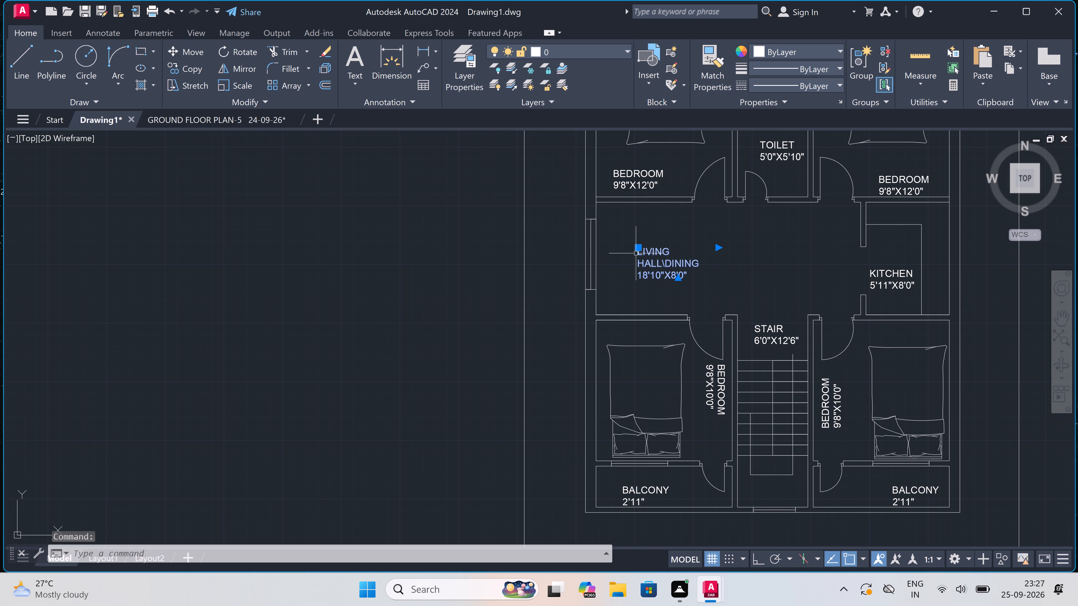
left_click(640, 250)
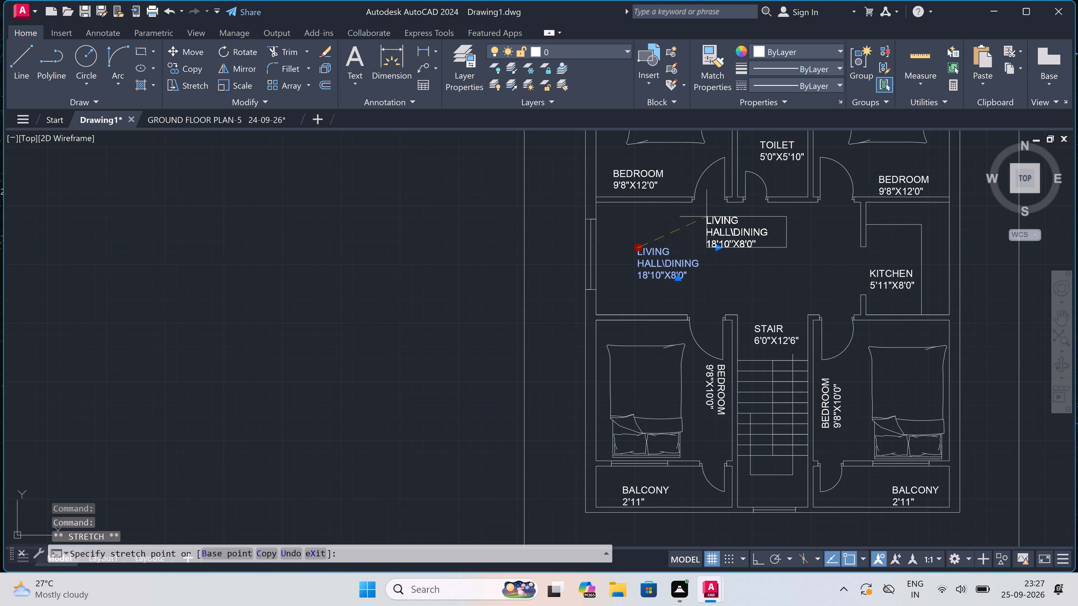
left_click(707, 217)
key("Escape")
Scale down the dining table set and L-shaped sofa set outside the plan together, using a base point on the dining table.
scroll(626, 270, "down", 5)
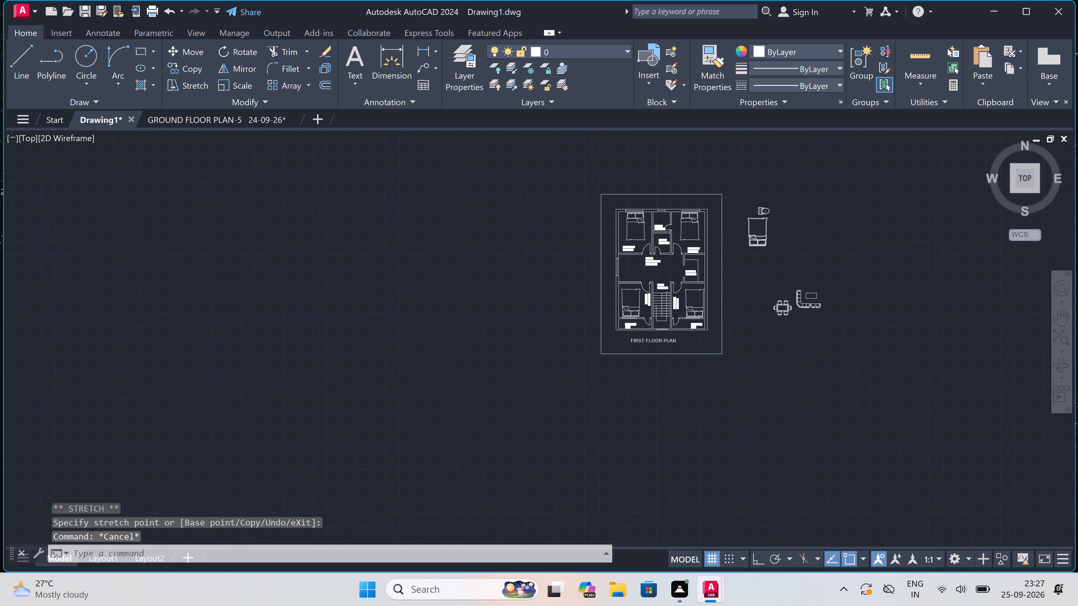
scroll(697, 286, "up", 3)
scroll(730, 250, "up", 1)
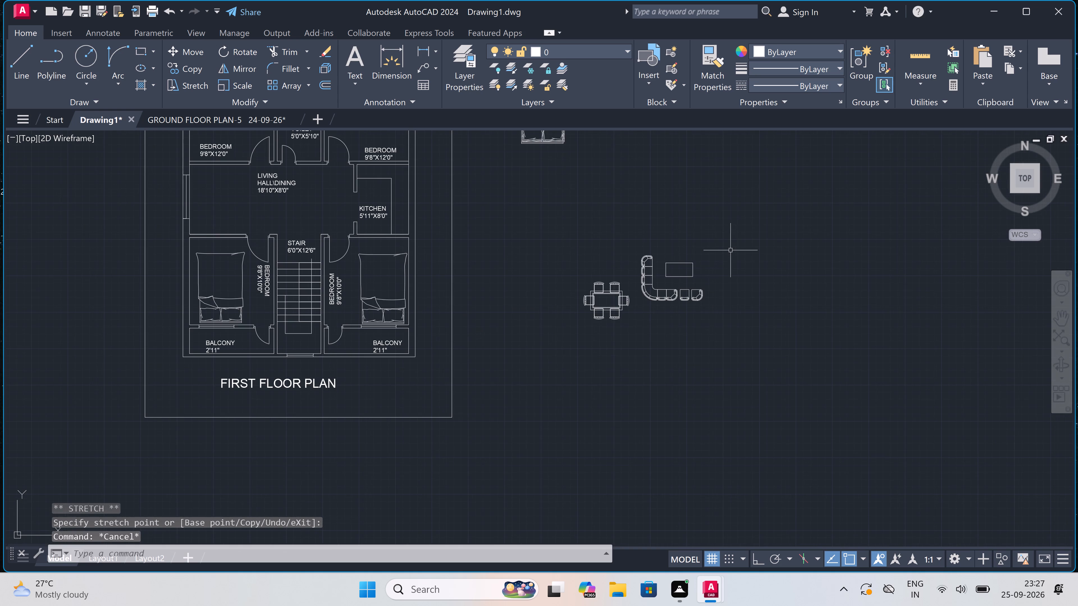
left_click(731, 250)
left_click(512, 396)
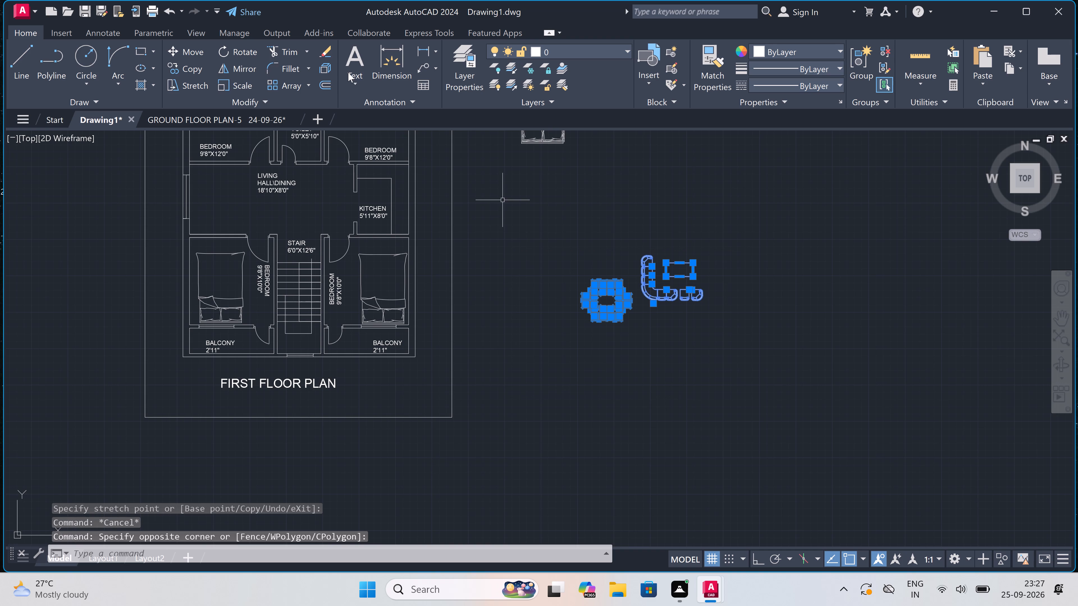
left_click(240, 86)
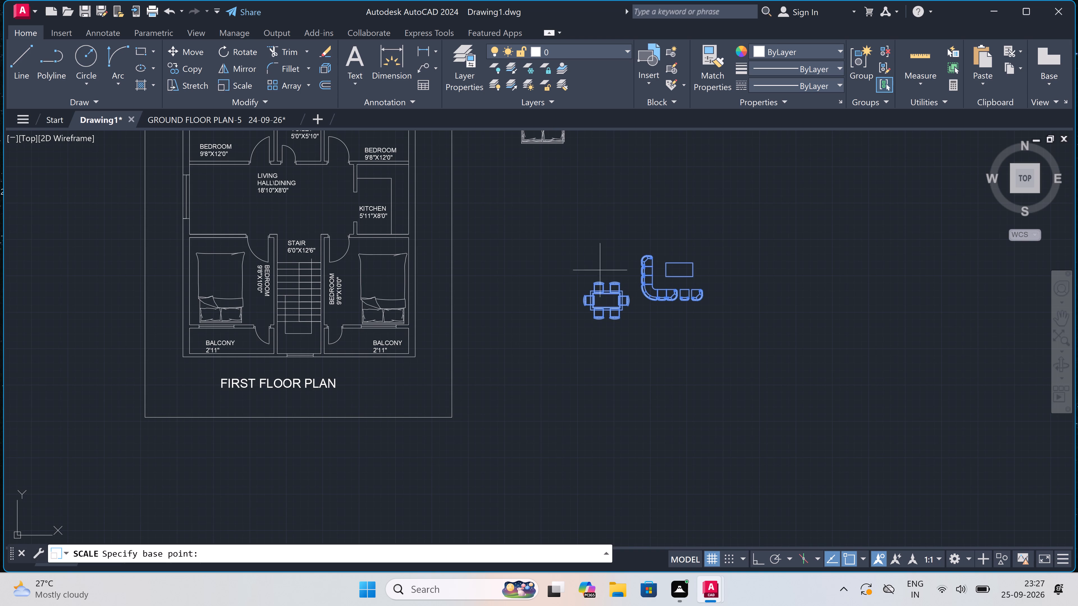
left_click(615, 300)
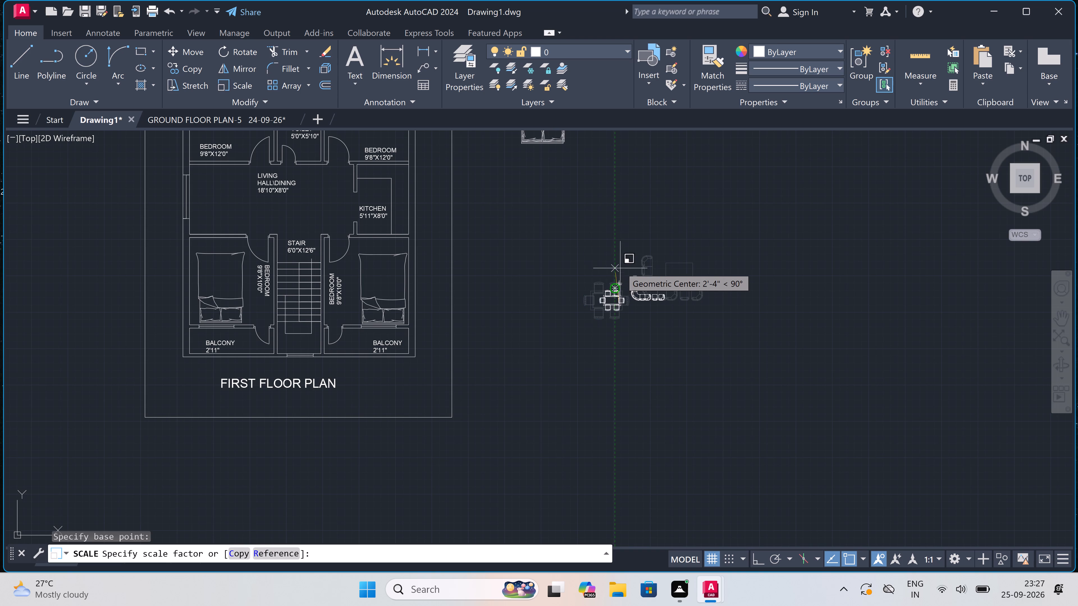
left_click(621, 263)
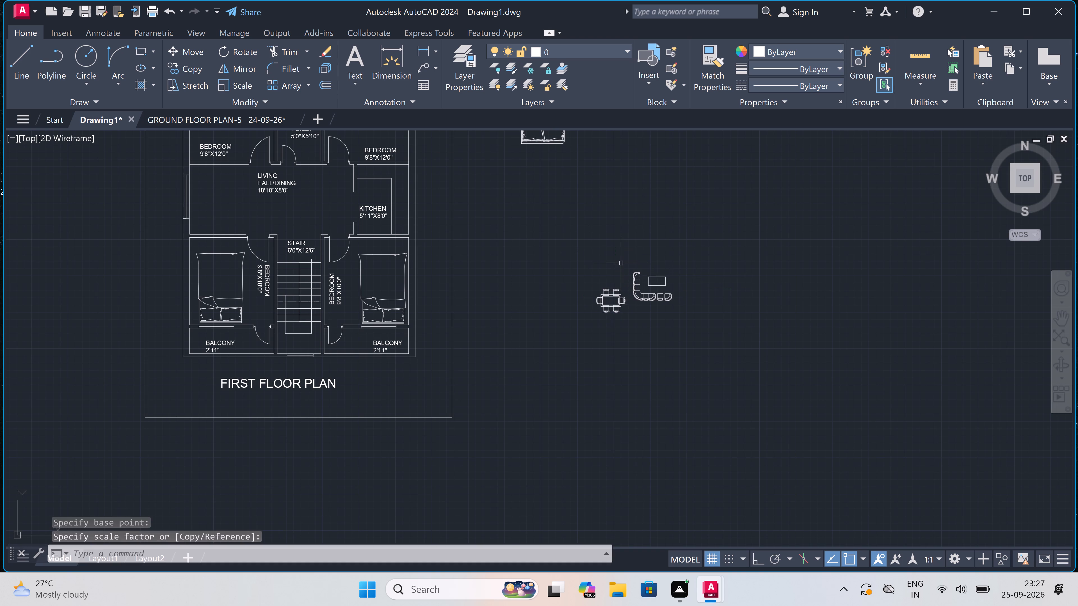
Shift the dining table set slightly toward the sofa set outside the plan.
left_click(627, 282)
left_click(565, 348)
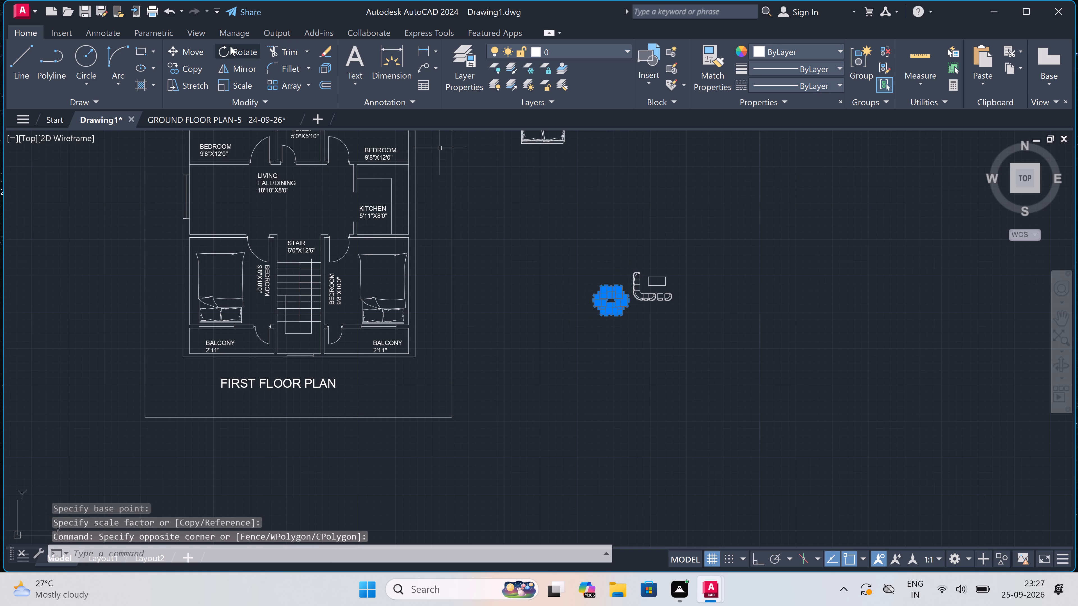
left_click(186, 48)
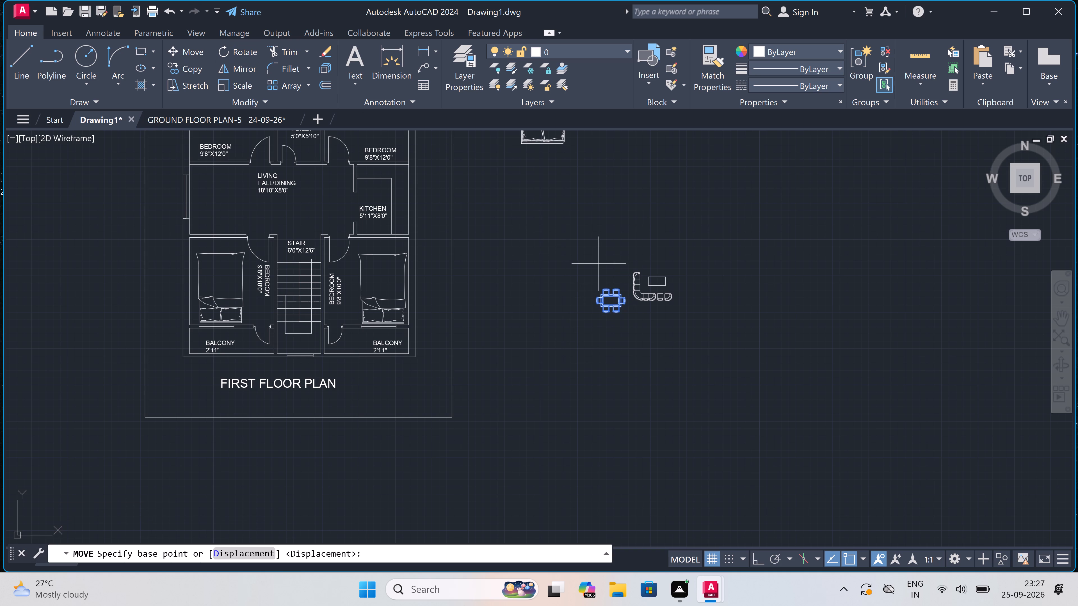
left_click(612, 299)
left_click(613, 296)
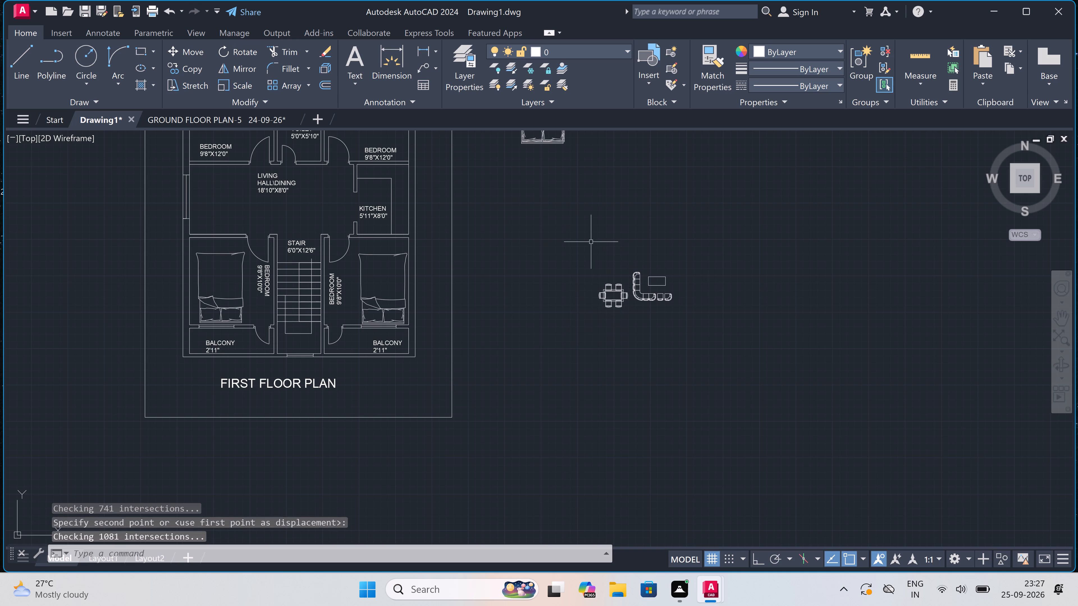
Move the six-chair dining table set into the living hall, between its label and the kitchen wall.
scroll(629, 296, "up", 1)
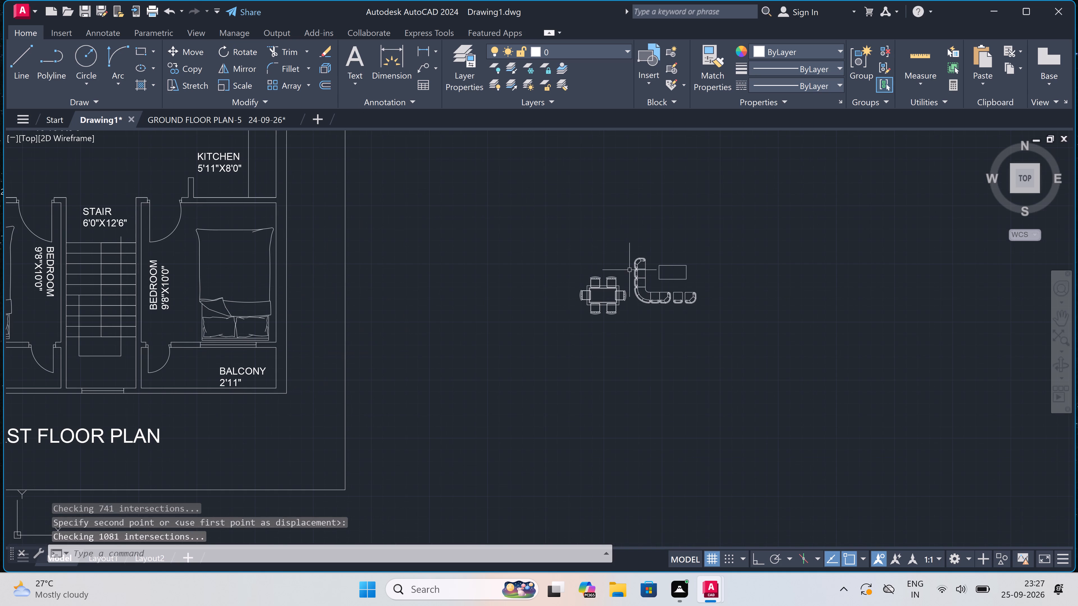
left_click(631, 269)
left_click(545, 342)
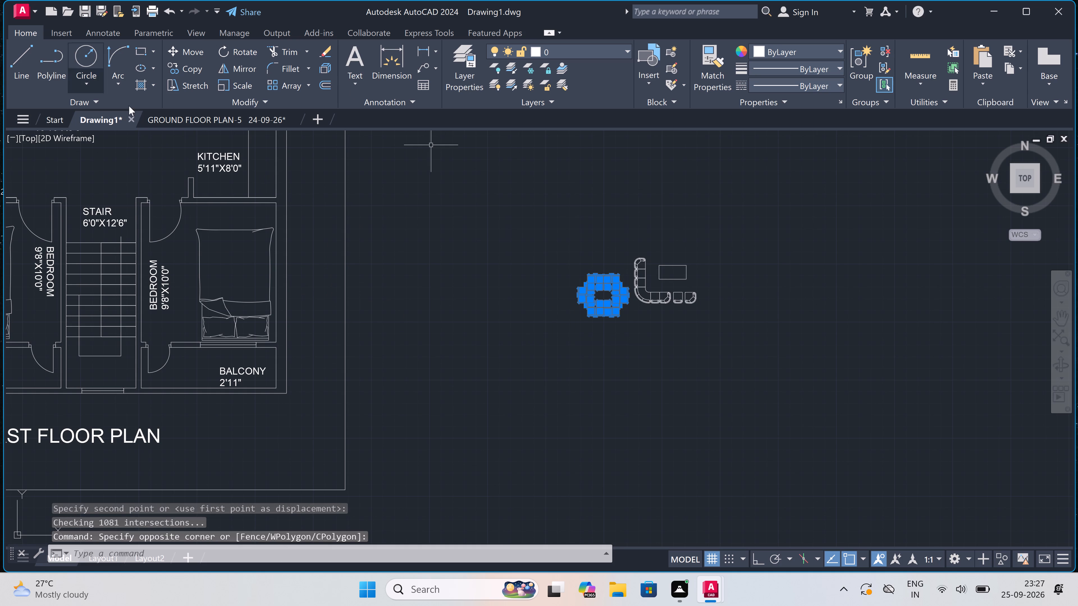
left_click(195, 49)
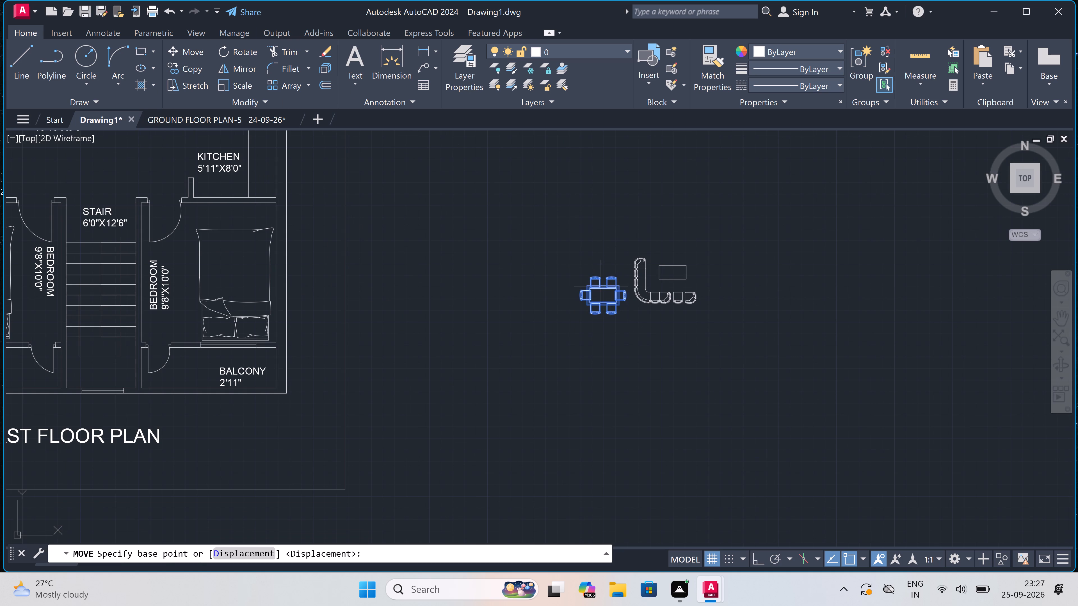
left_click(605, 295)
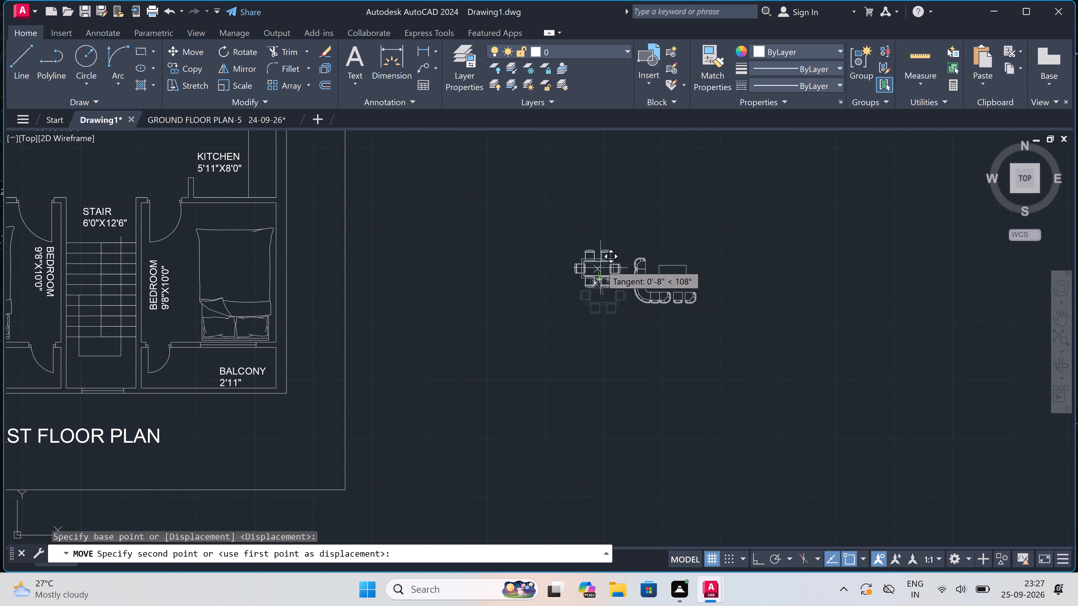
scroll(543, 237, "down", 3)
scroll(424, 195, "up", 3)
scroll(501, 267, "up", 1)
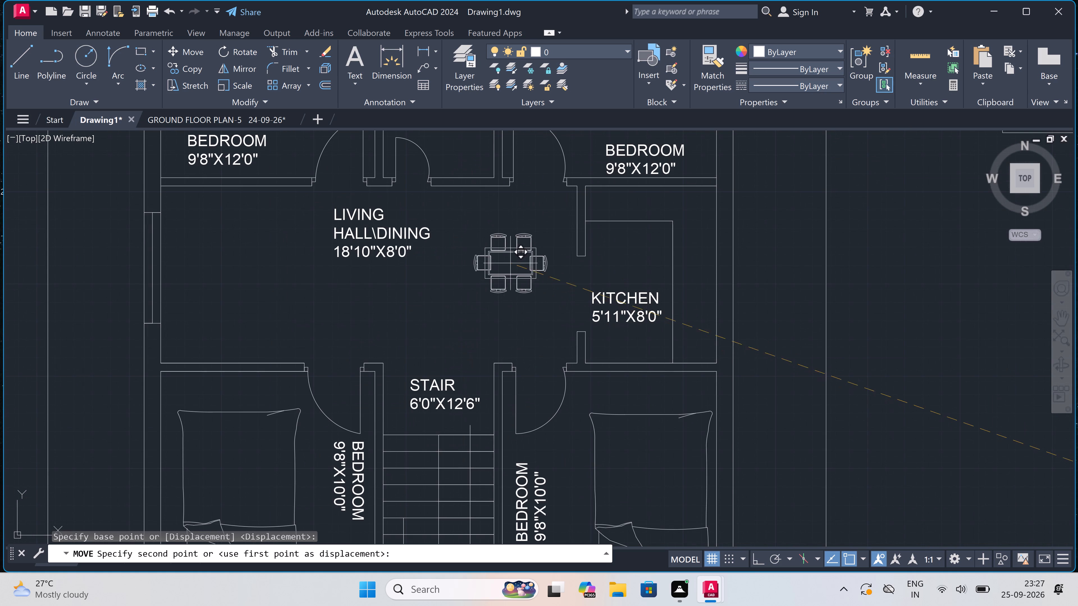
left_click(519, 259)
Move the L-shaped sofa set and its center table into the living hall beside the left outer wall's window.
scroll(515, 258, "down", 3)
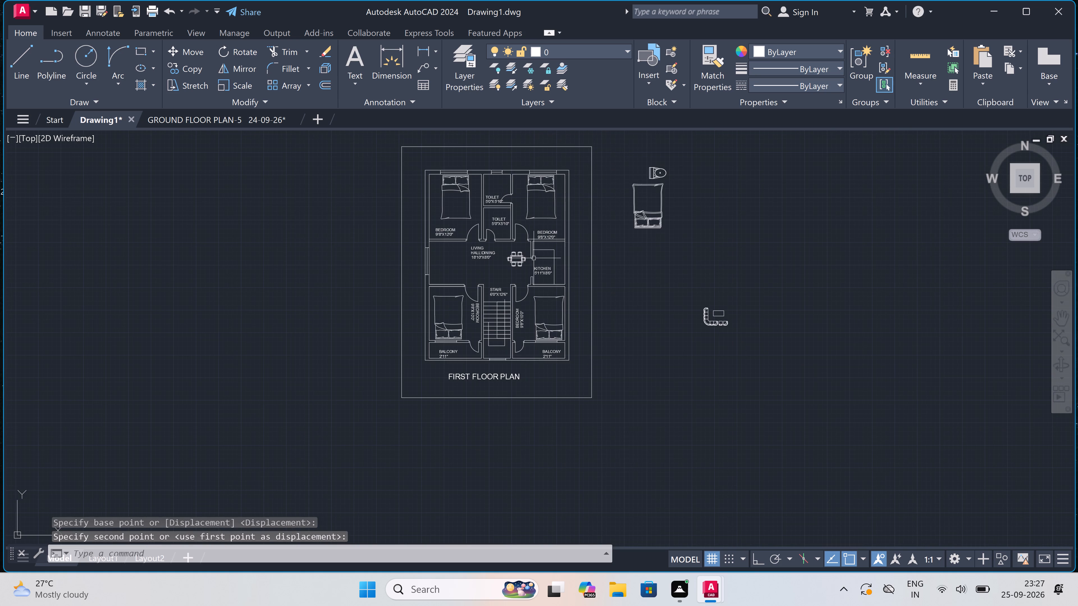
scroll(727, 284, "up", 2)
left_click(740, 291)
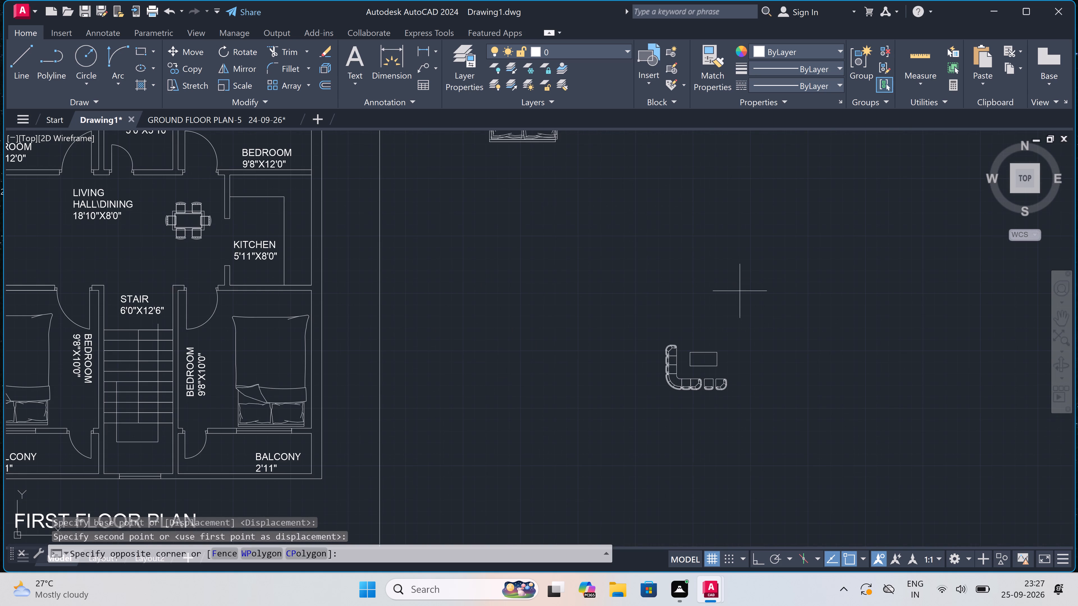
double_click(651, 400)
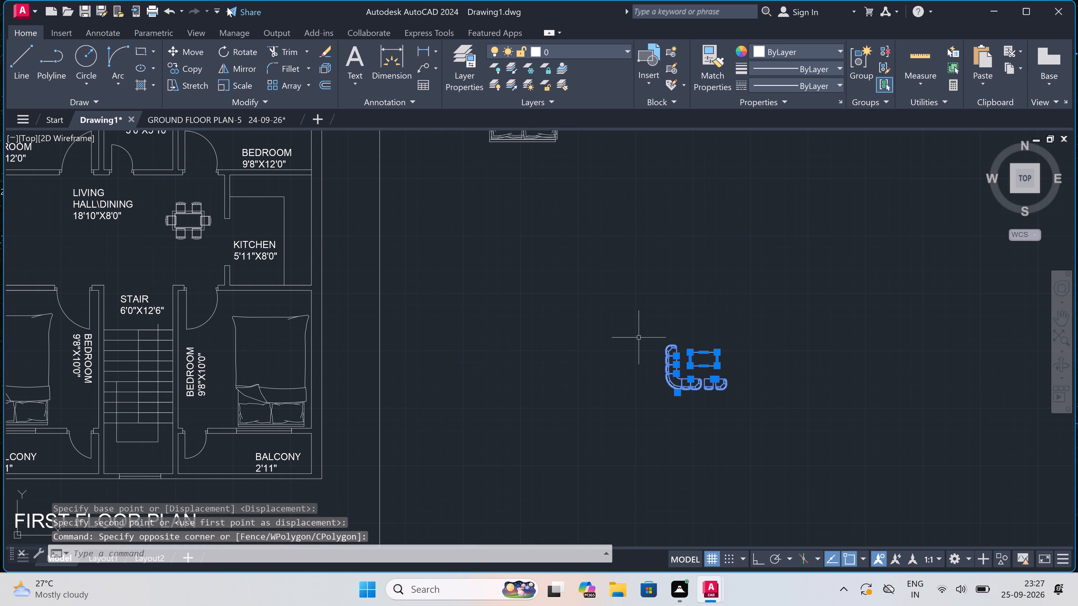
left_click(184, 50)
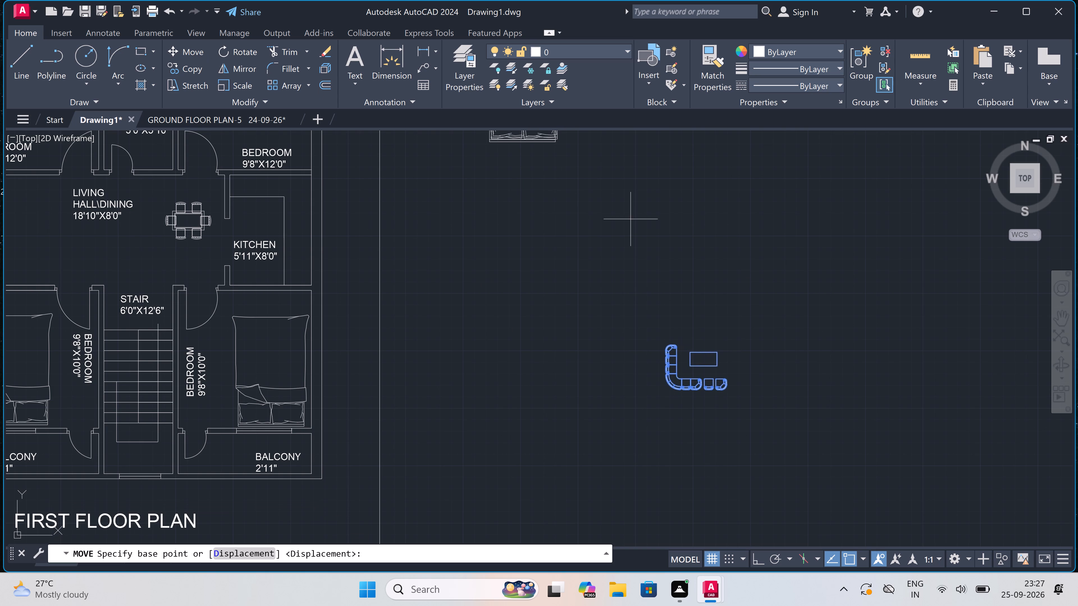
left_click(703, 356)
scroll(678, 271, "down", 3)
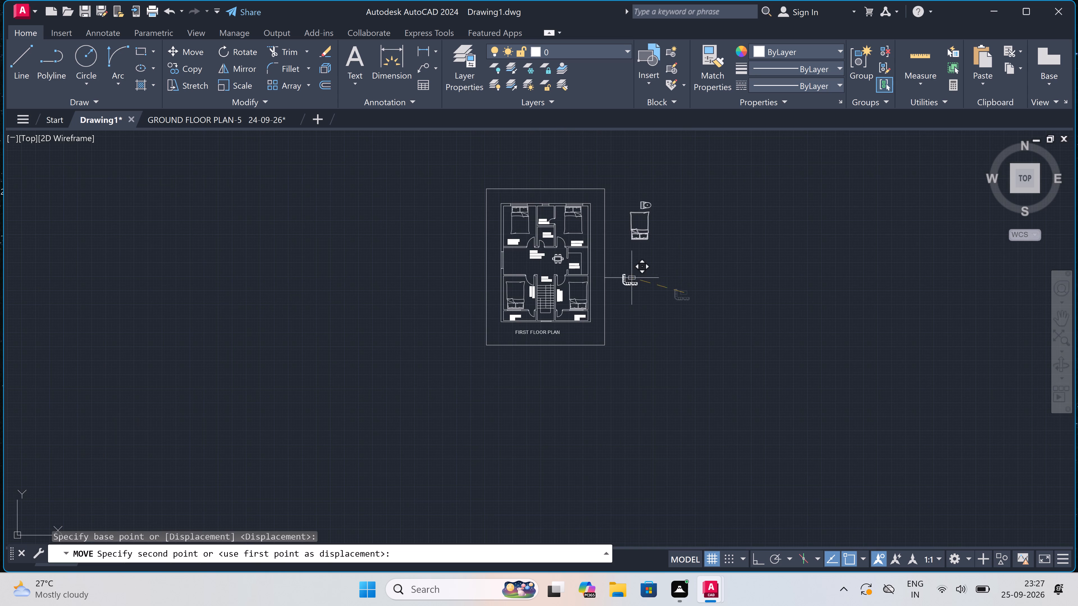
scroll(506, 247, "up", 2)
scroll(532, 288, "up", 3)
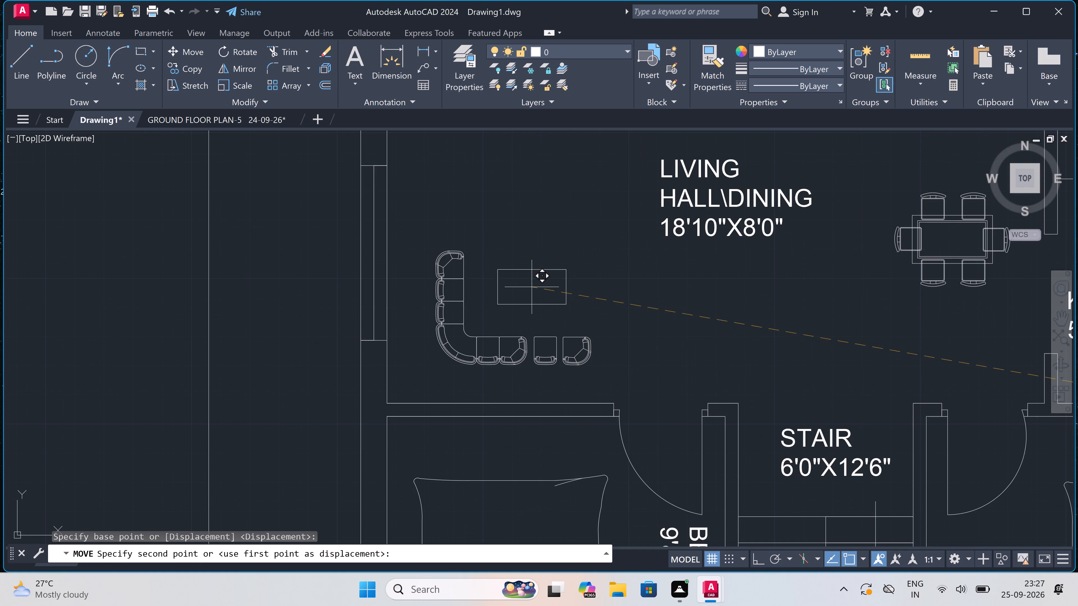
left_click(516, 263)
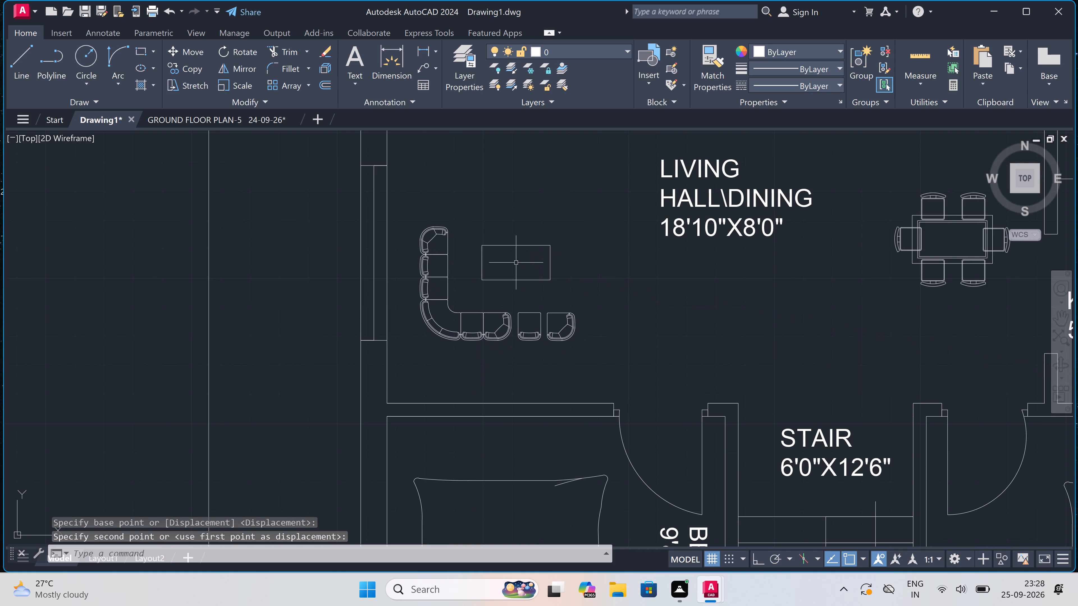
Scale up the sofa set and center table about the table's center so the sofa nearly reaches the window wall.
left_click(584, 191)
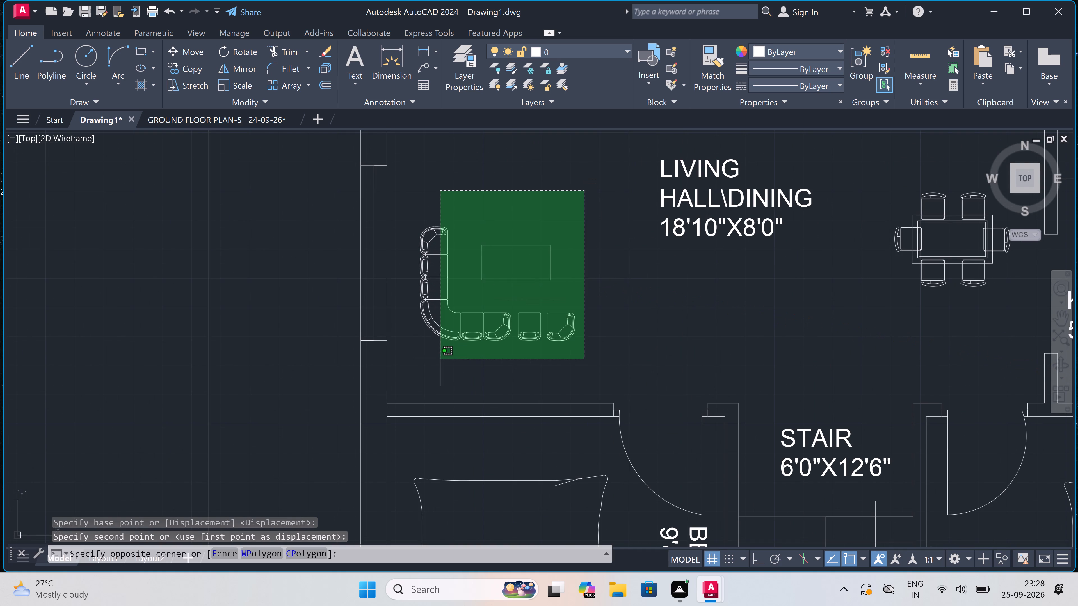
left_click(410, 350)
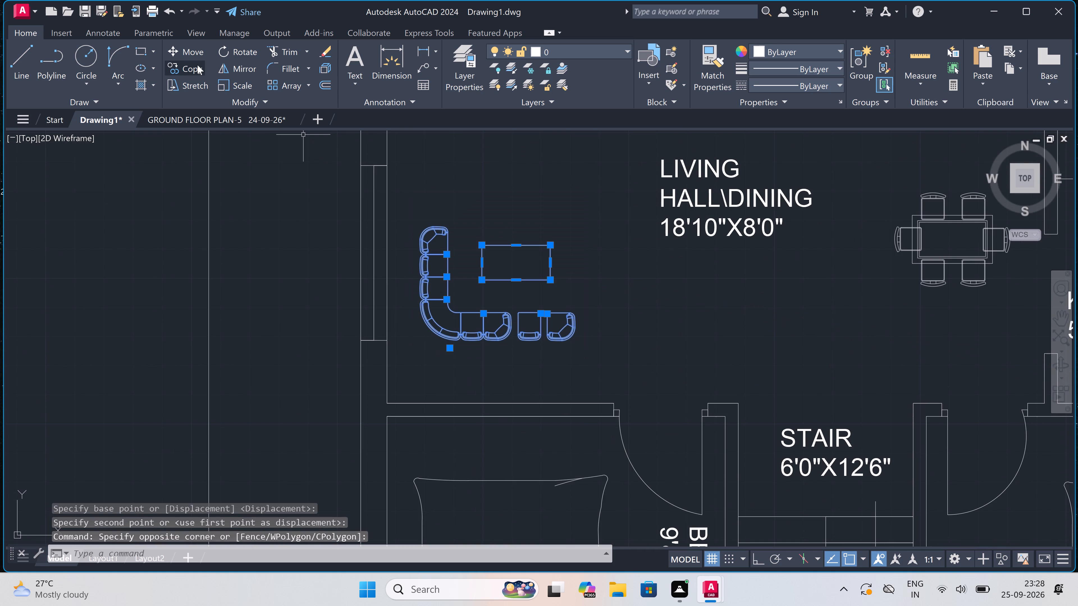
left_click_drag(226, 81, 228, 81)
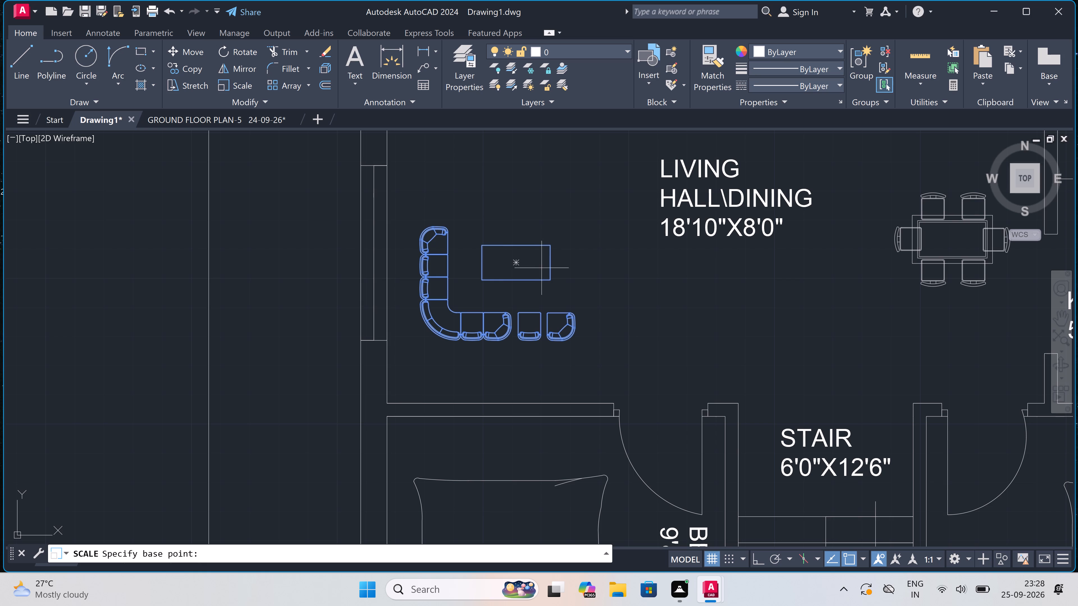
left_click_drag(517, 260, 517, 257)
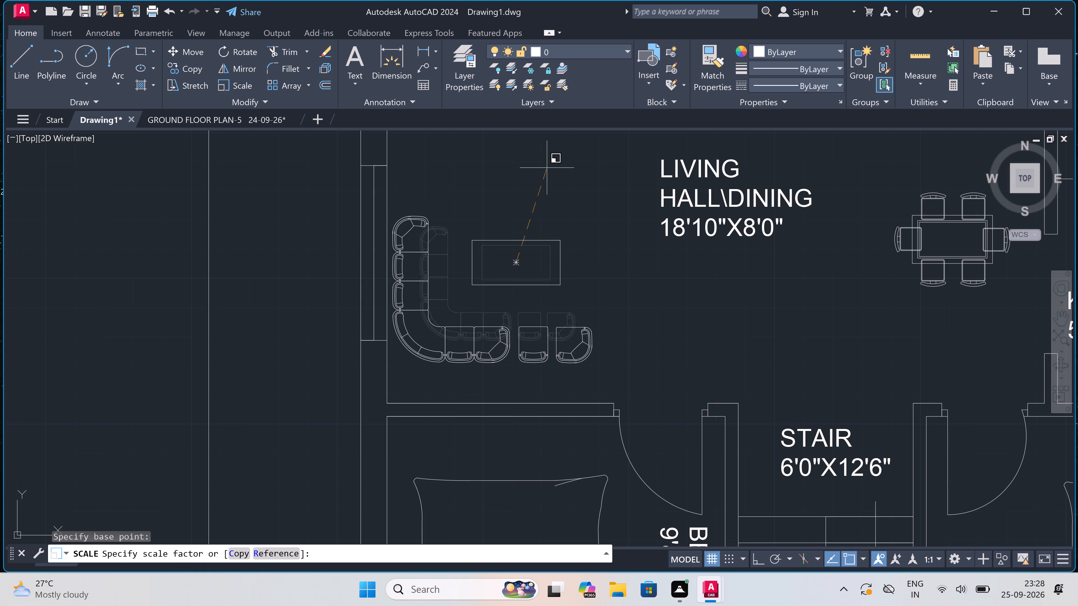
double_click(547, 168)
scroll(551, 207, "down", 3)
scroll(544, 232, "down", 3)
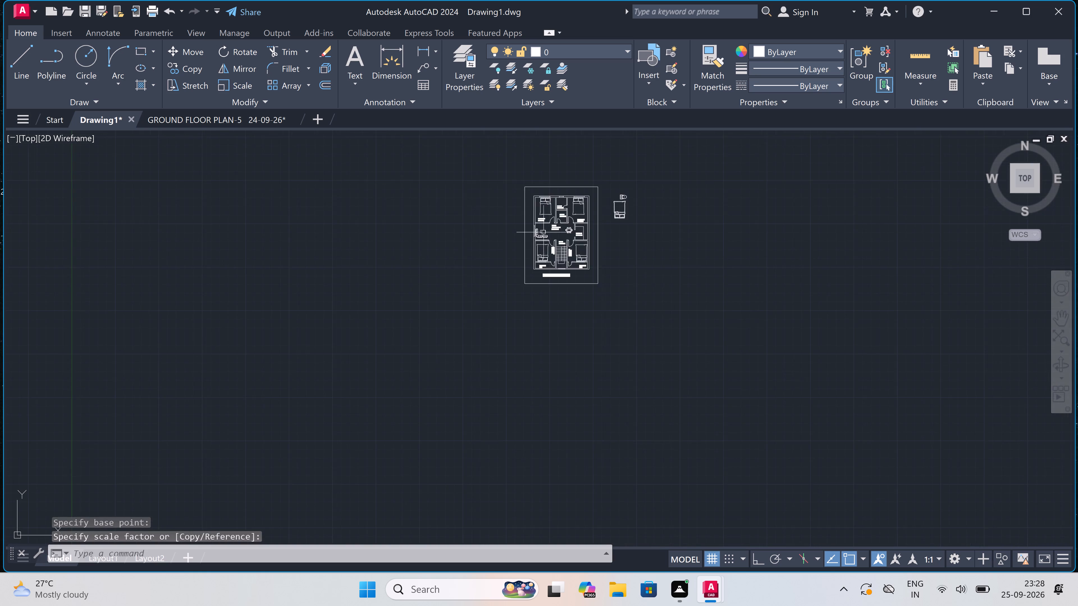
scroll(543, 232, "down", 1)
scroll(585, 212, "up", 3)
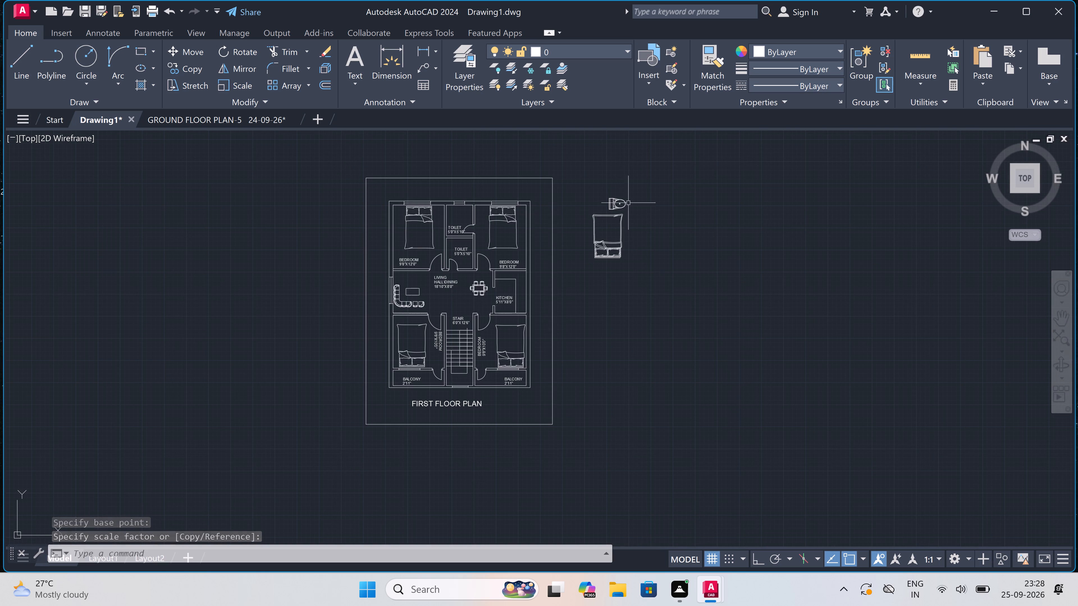
Delete the spare double bed lying outside the plan border.
scroll(623, 237, "up", 1)
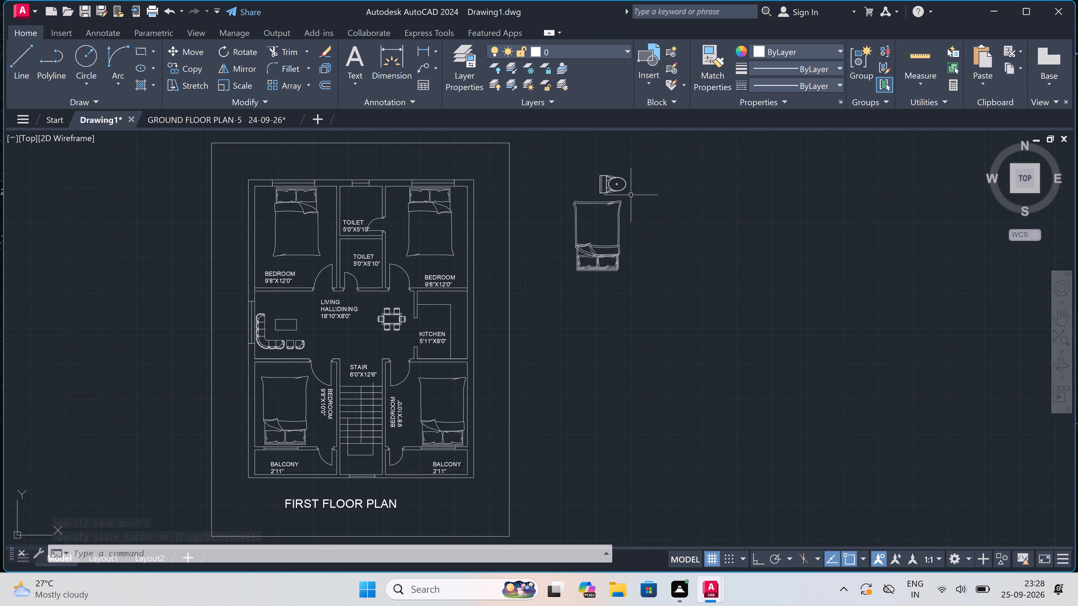
left_click(631, 195)
left_click(551, 302)
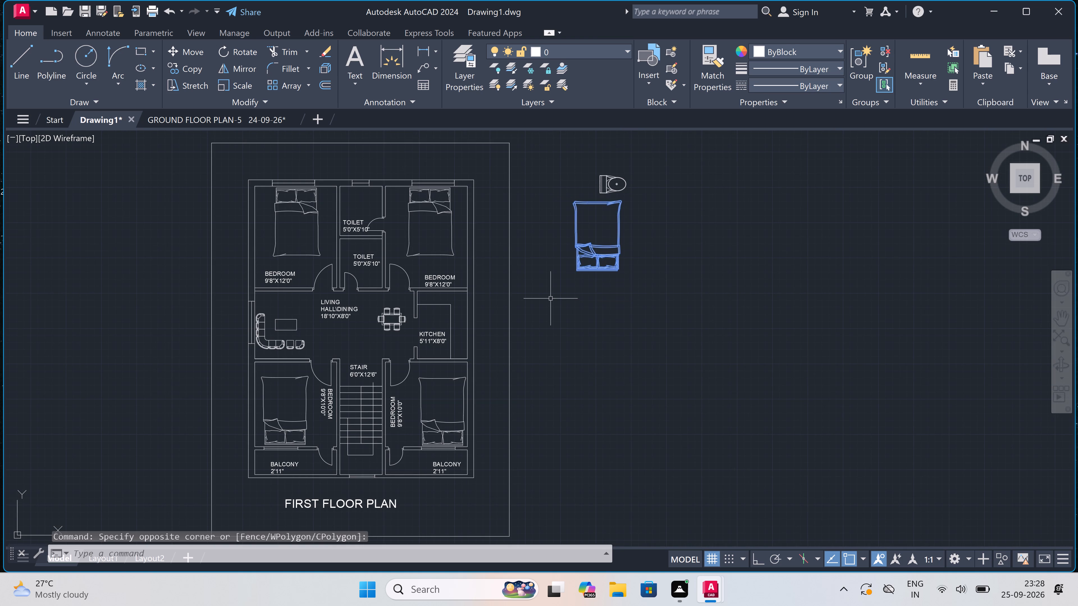
key("Delete")
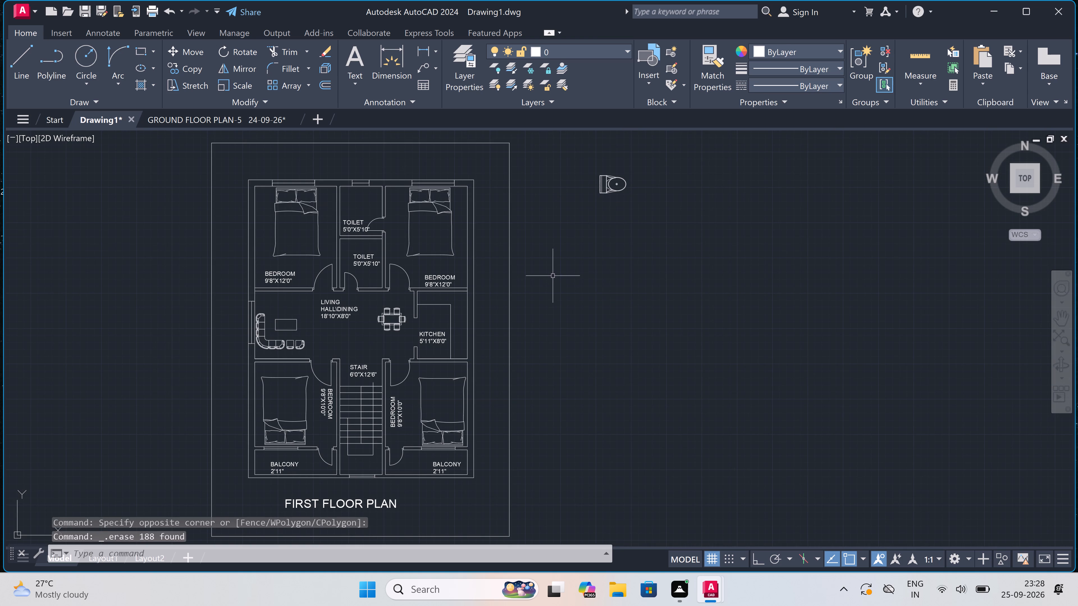
Rotate the toilet fixture outside the plan a quarter turn clockwise about its tank corner, with Ortho on, so the bowl points down.
left_click(635, 166)
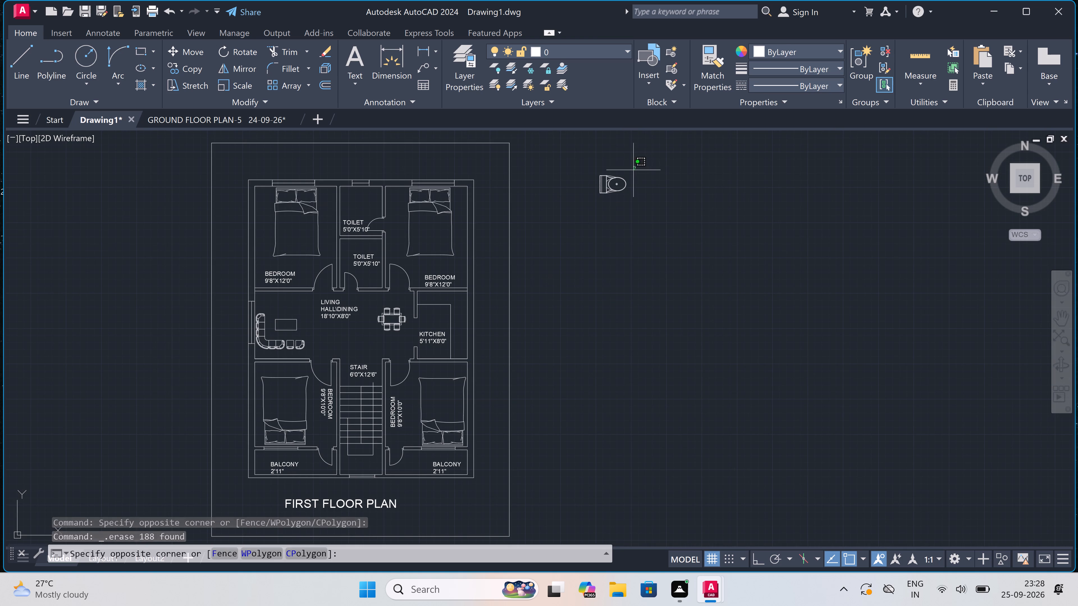
left_click(584, 224)
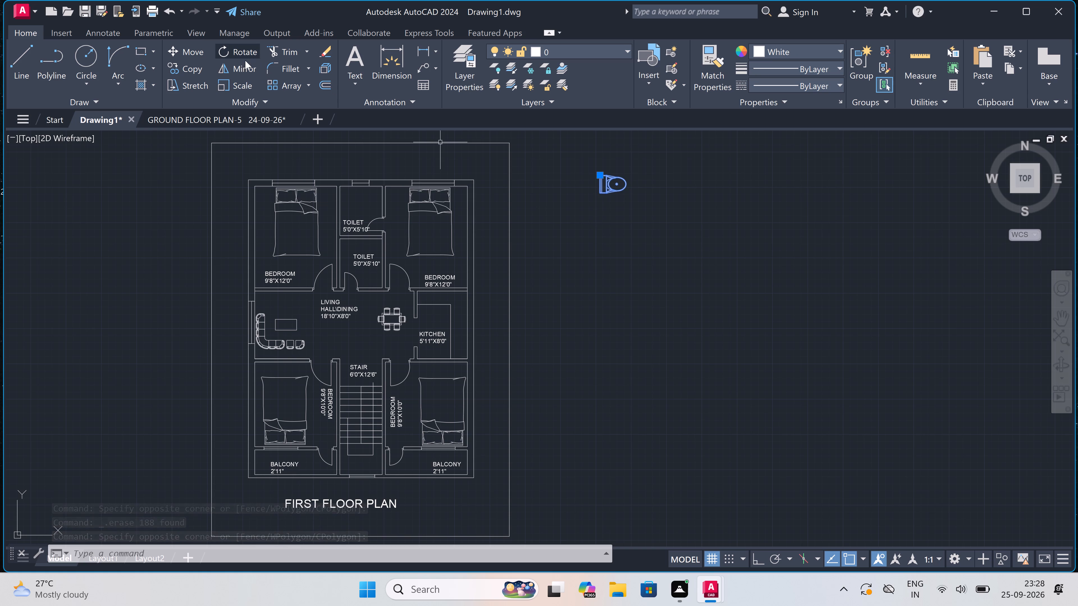
left_click(241, 50)
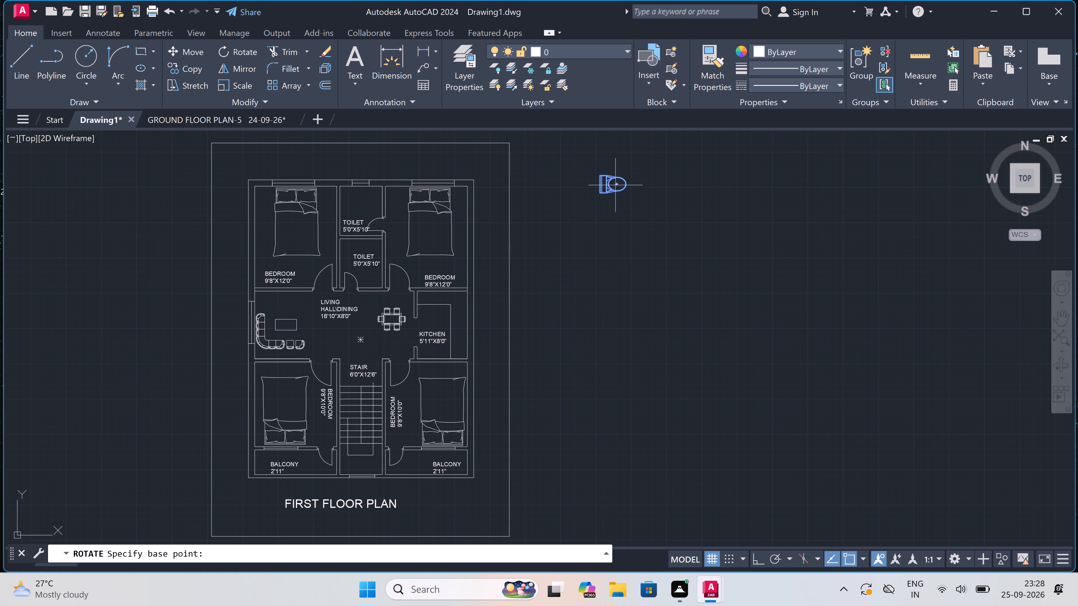
left_click_drag(602, 178, 602, 175)
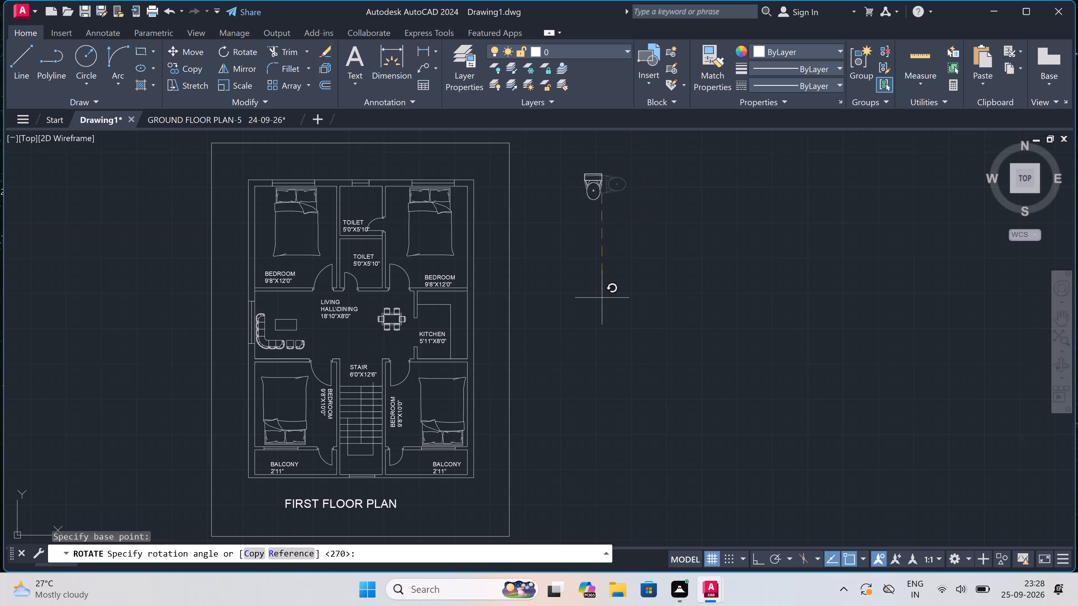
key("F8")
double_click(606, 217)
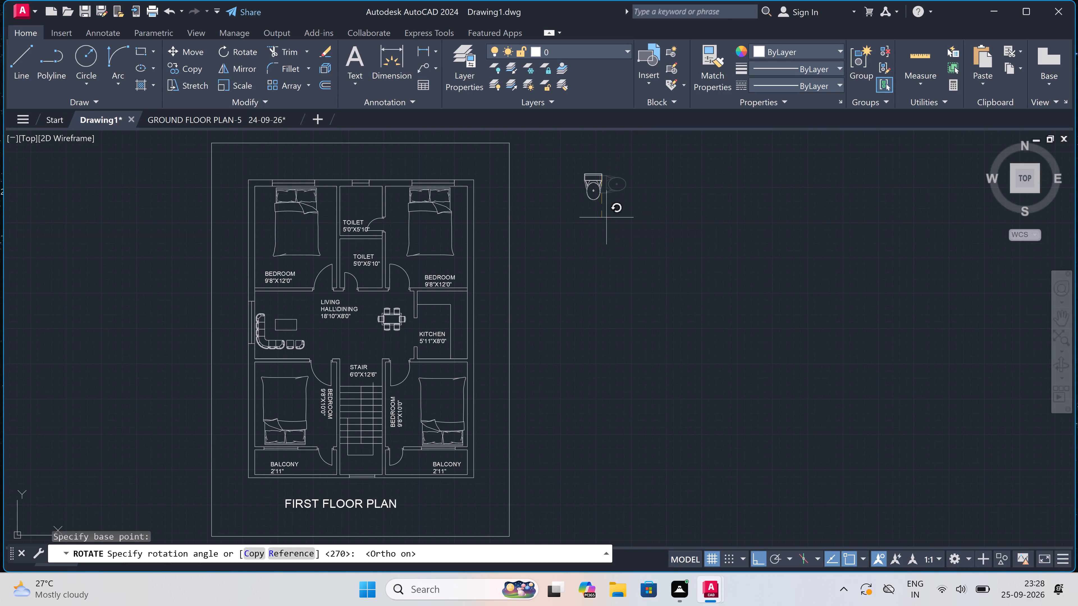
Move the toilet fixture by its tank's midpoint into the upper toilet, with the tank against the outer wall below the window.
left_click(615, 168)
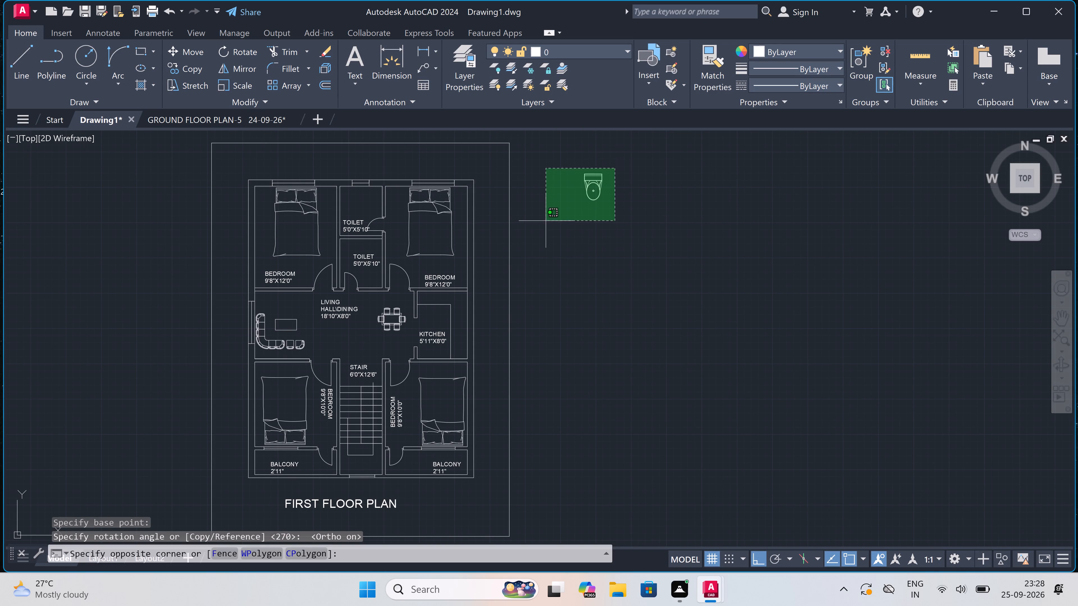
double_click(546, 221)
left_click(194, 51)
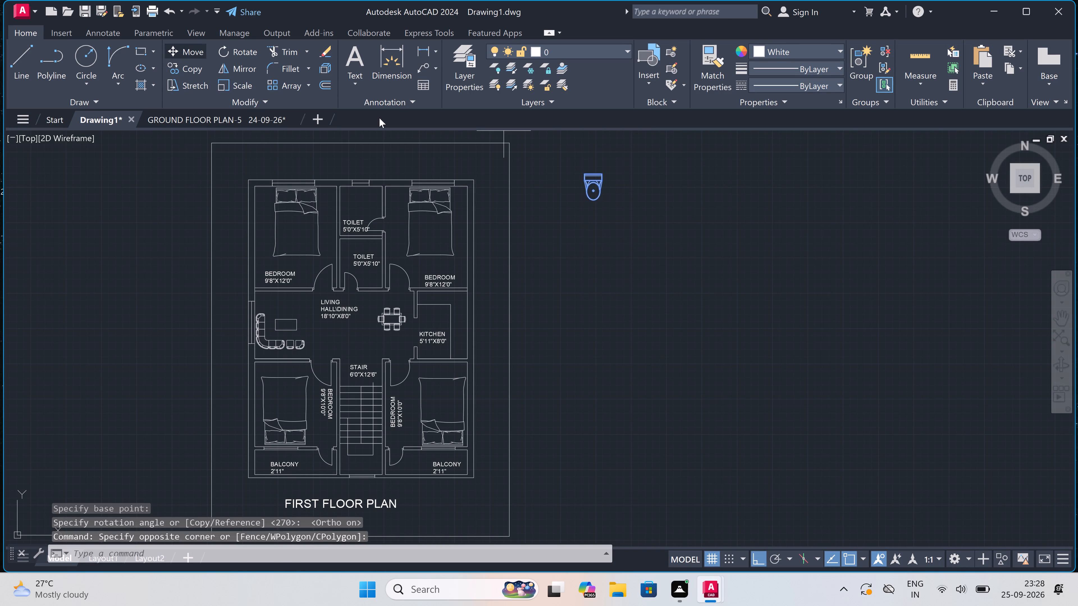
scroll(570, 176, "up", 3)
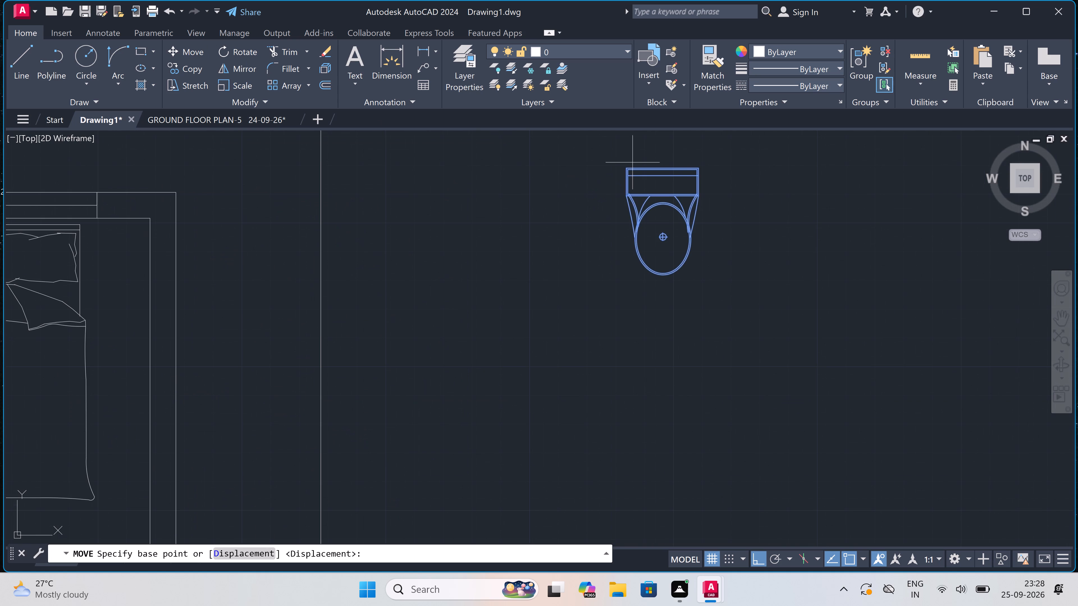
left_click(663, 166)
scroll(656, 153, "down", 1)
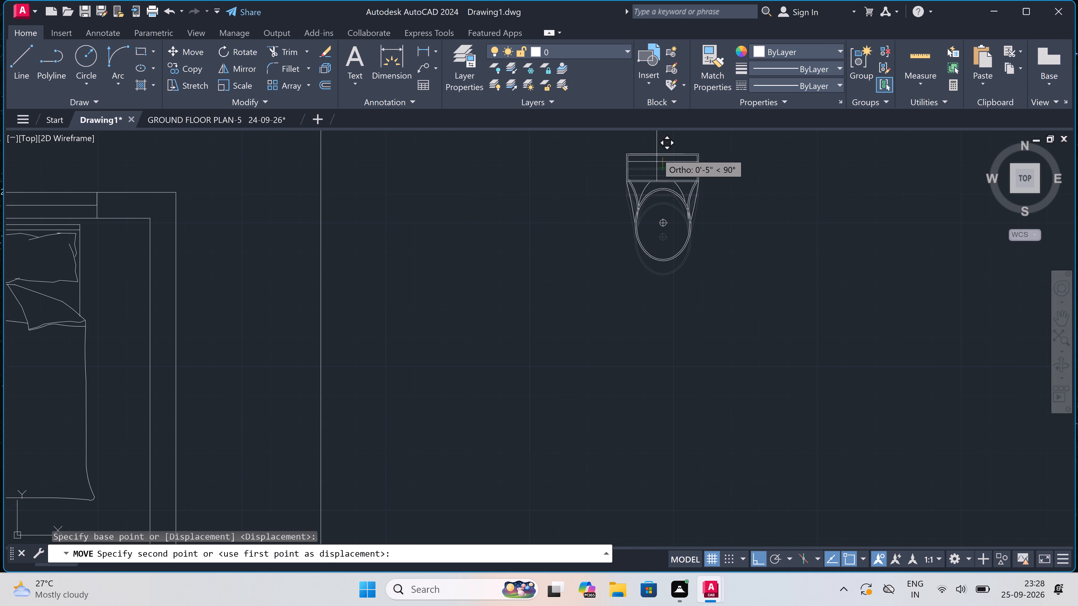
key("F8")
scroll(656, 153, "down", 2)
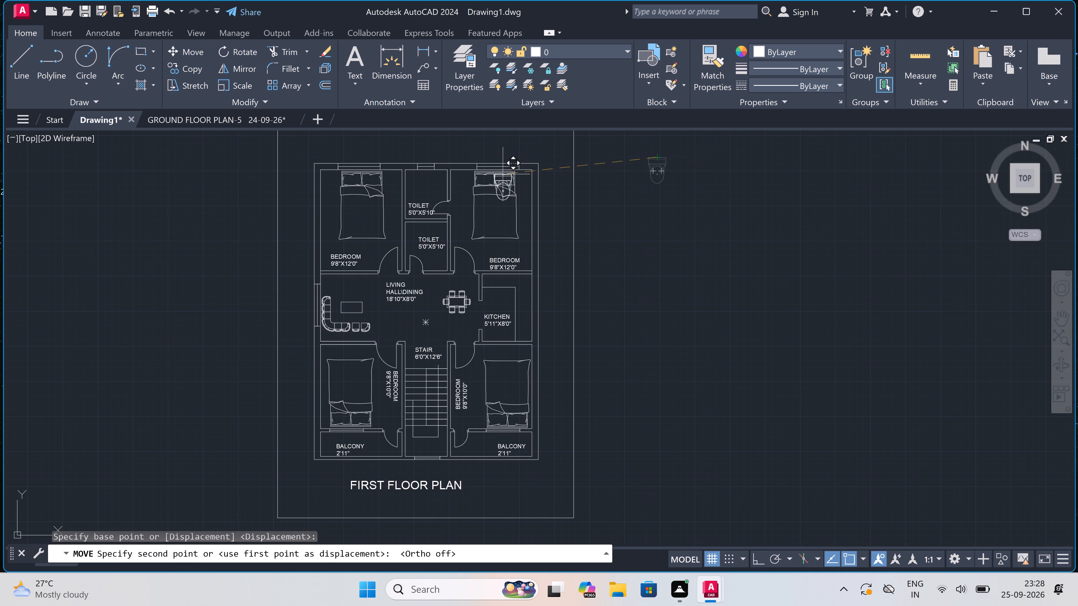
scroll(399, 167, "up", 2)
scroll(475, 166, "up", 2)
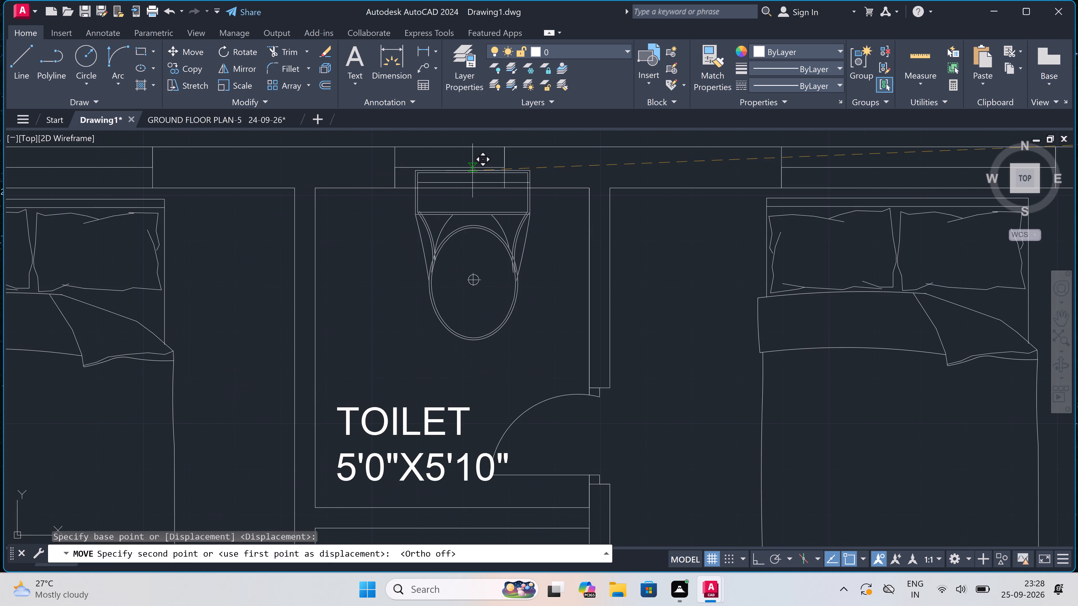
left_click(460, 192)
scroll(469, 179, "down", 2)
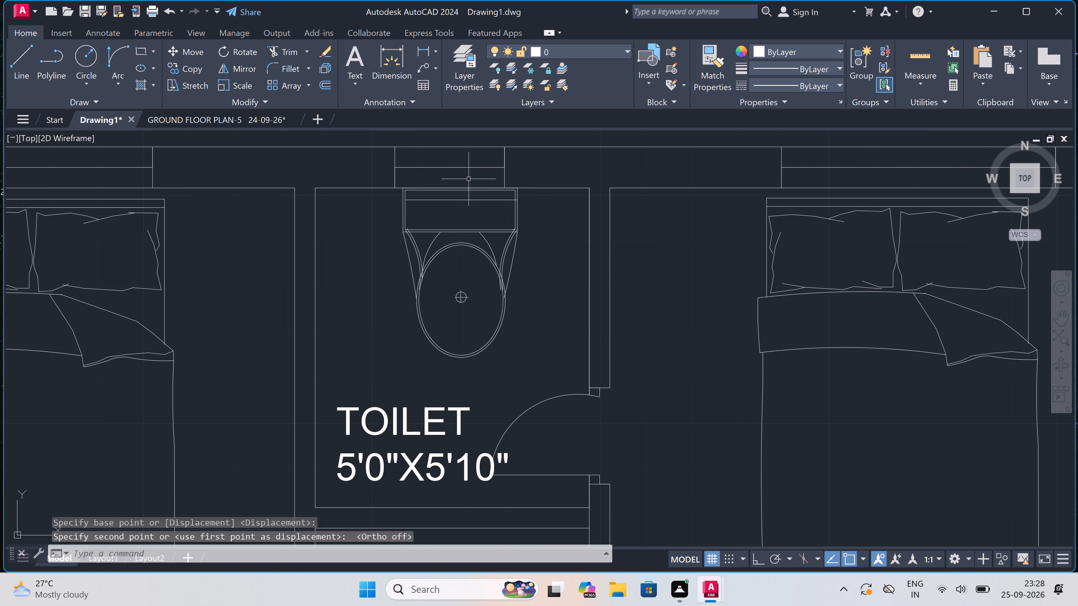
scroll(469, 179, "down", 1)
scroll(450, 244, "up", 1)
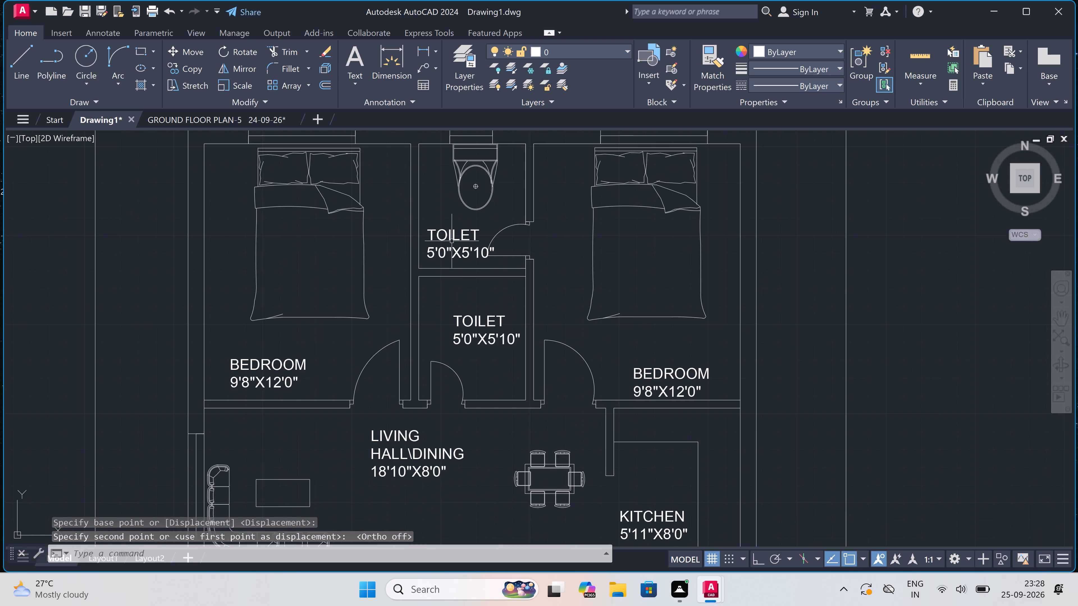
Copy the toilet fixture from the upper toilet into the lower toilet, with the tank against the wall between the two rooms.
left_click(485, 172)
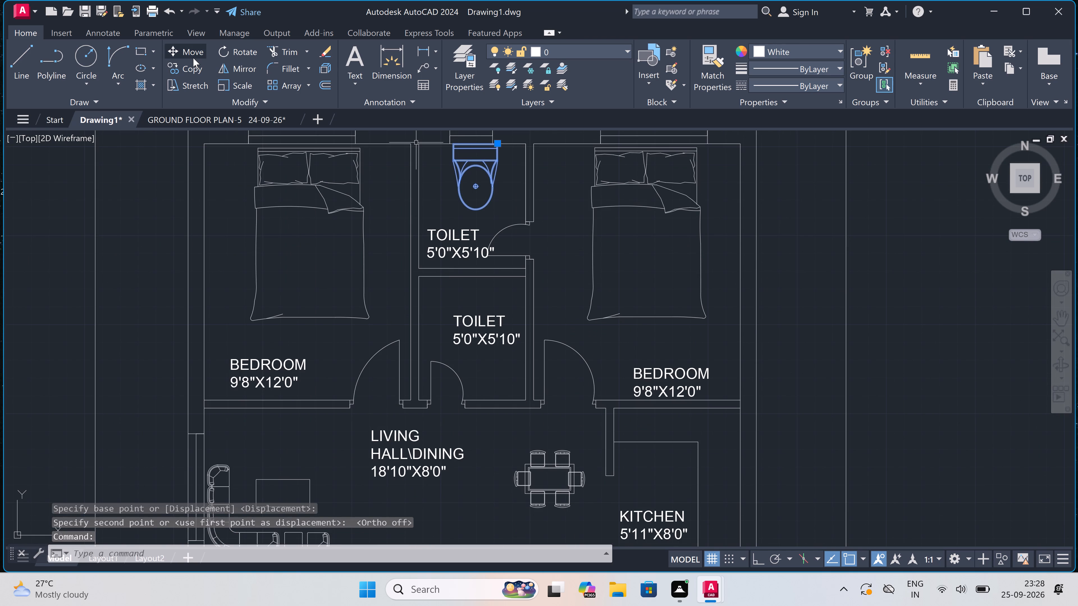
left_click(190, 65)
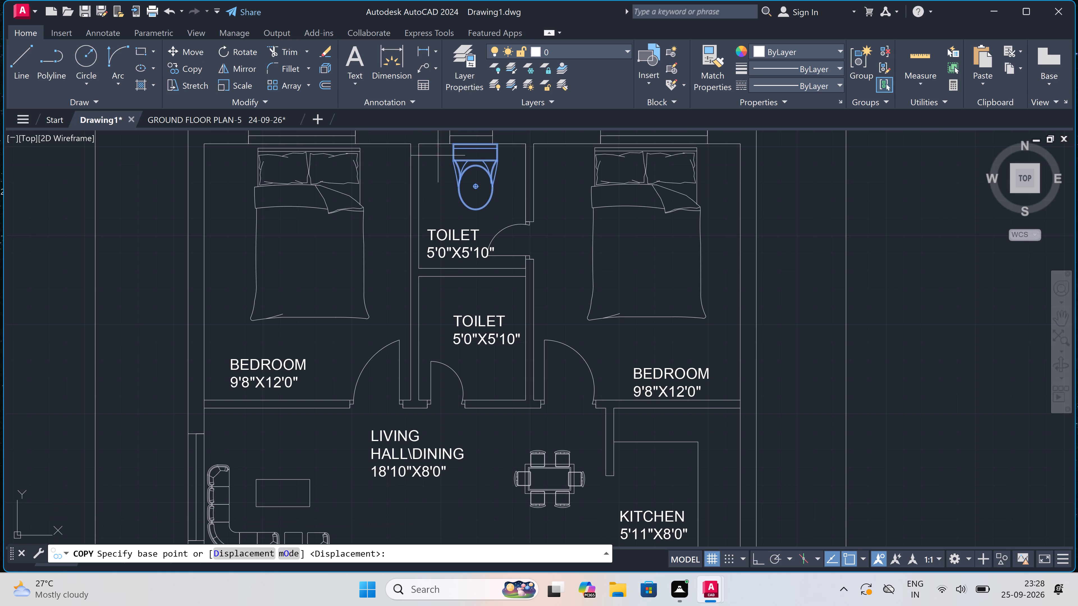
left_click(475, 140)
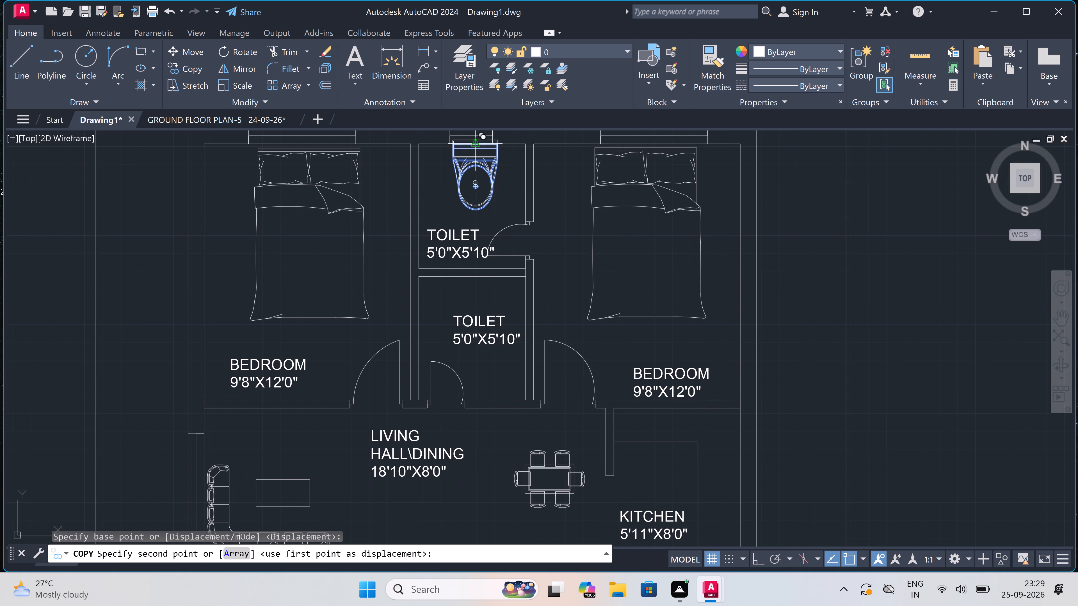
scroll(440, 285, "up", 1)
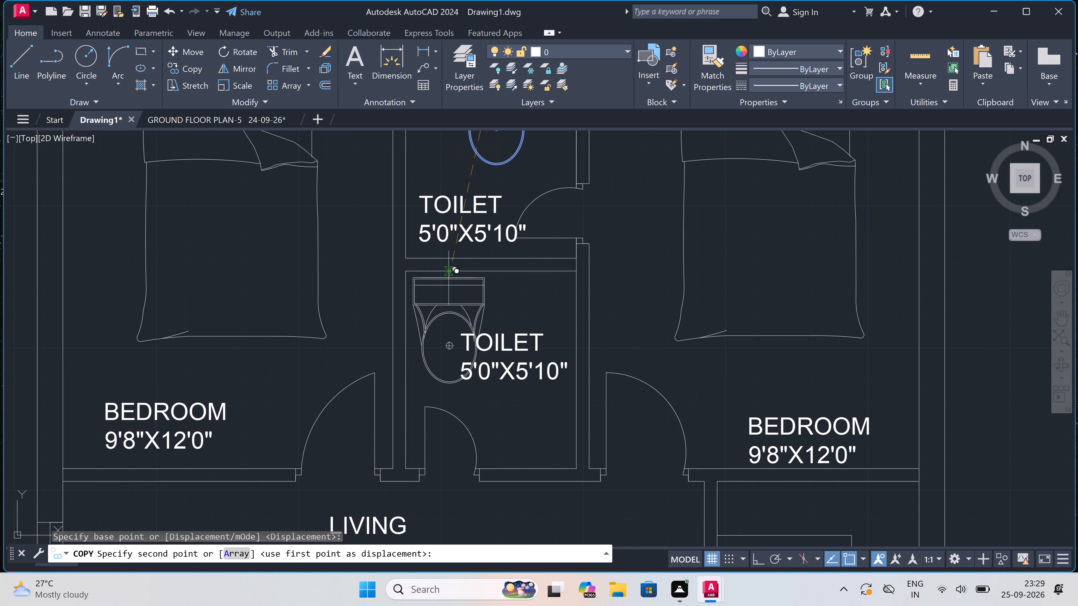
left_click(451, 272)
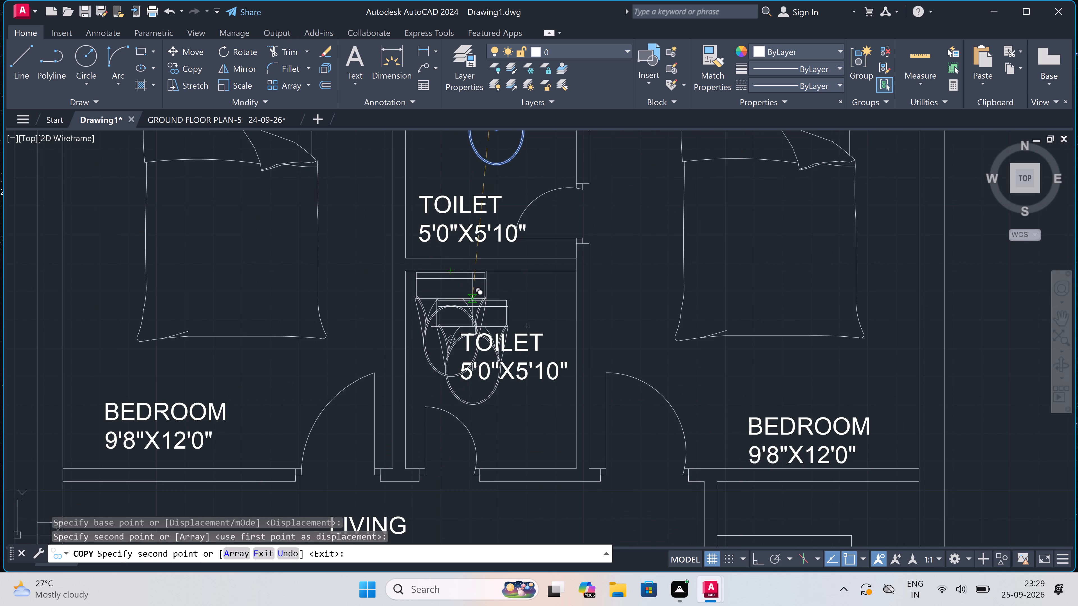
key("Escape")
Move the lower toilet's label down and away from the copied fixture, into the space beside the door swing.
left_click(508, 346)
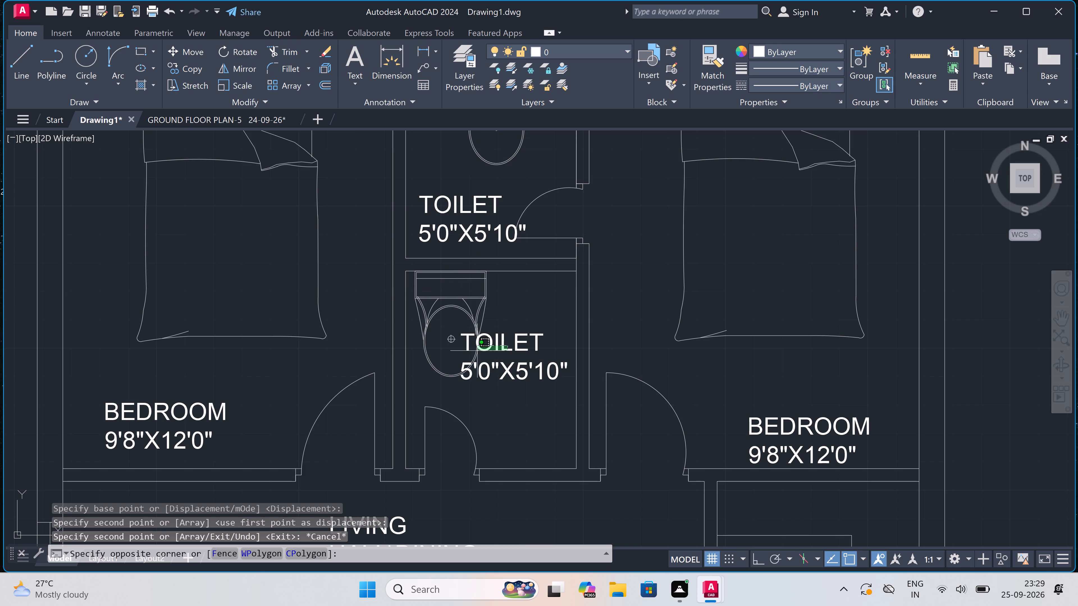
left_click(477, 349)
key("Escape")
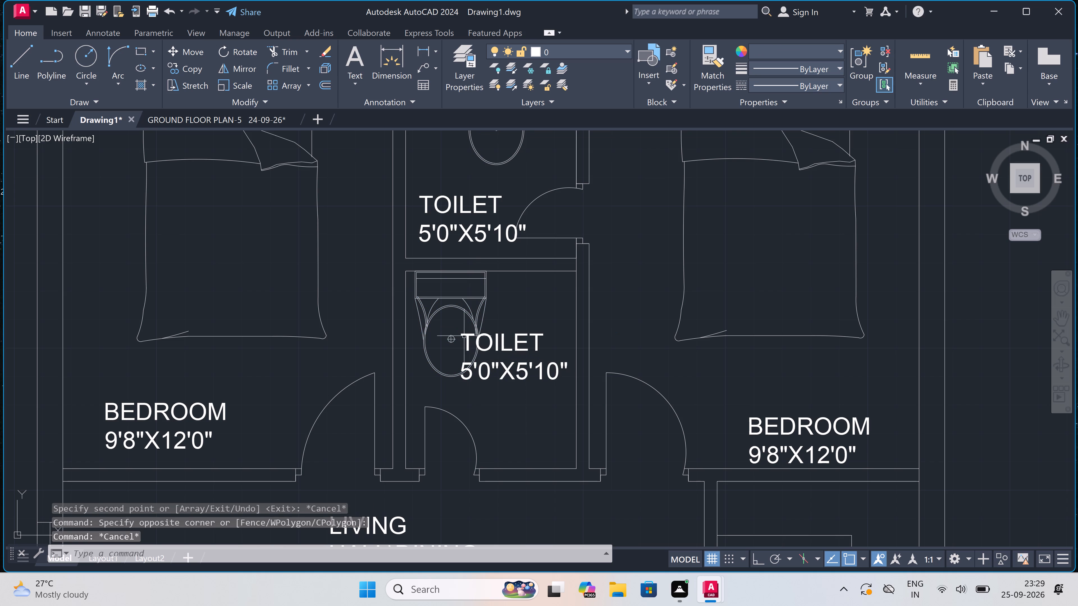
left_click(465, 333)
left_click(462, 333)
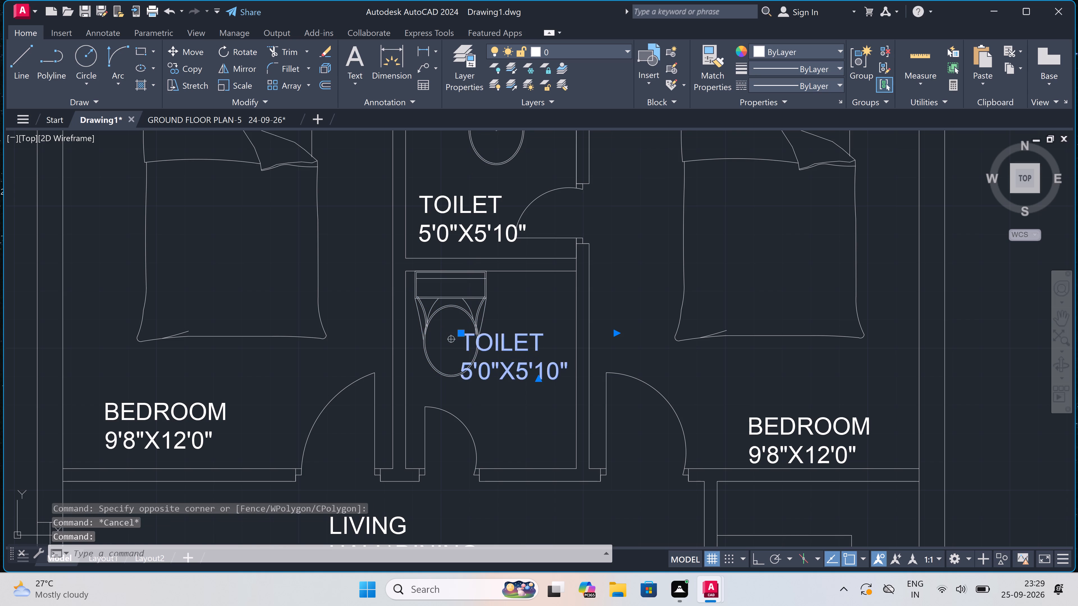
scroll(480, 389, "up", 4)
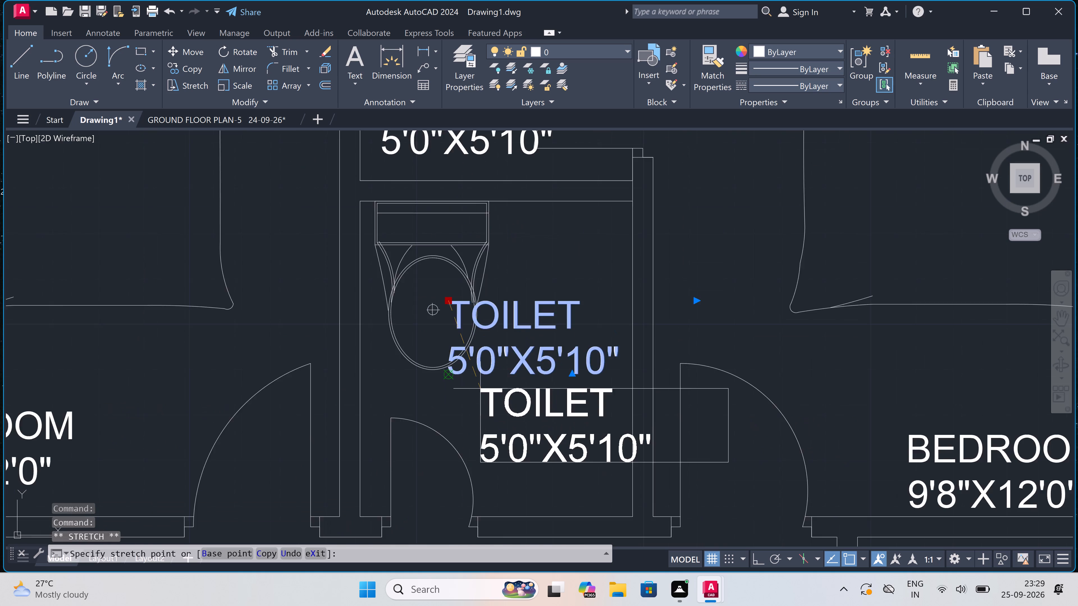
left_click(455, 380)
scroll(530, 307, "down", 2)
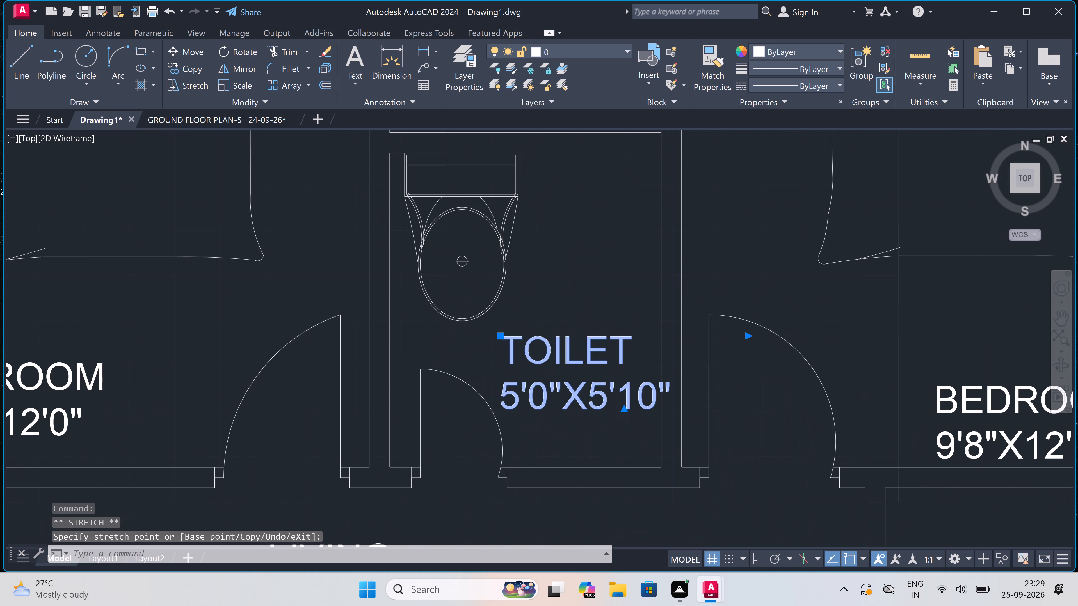
key("Escape")
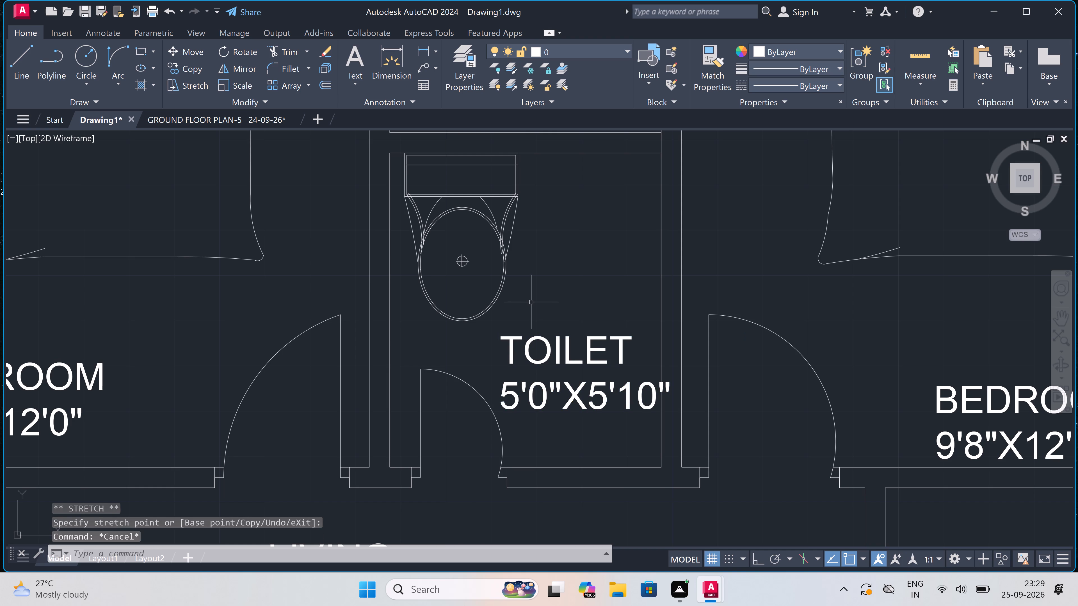
Shift the FIRST FLOOR PLAN title slightly right and up so it sits more centrally beneath the plan.
scroll(531, 302, "down", 5)
scroll(532, 302, "up", 1)
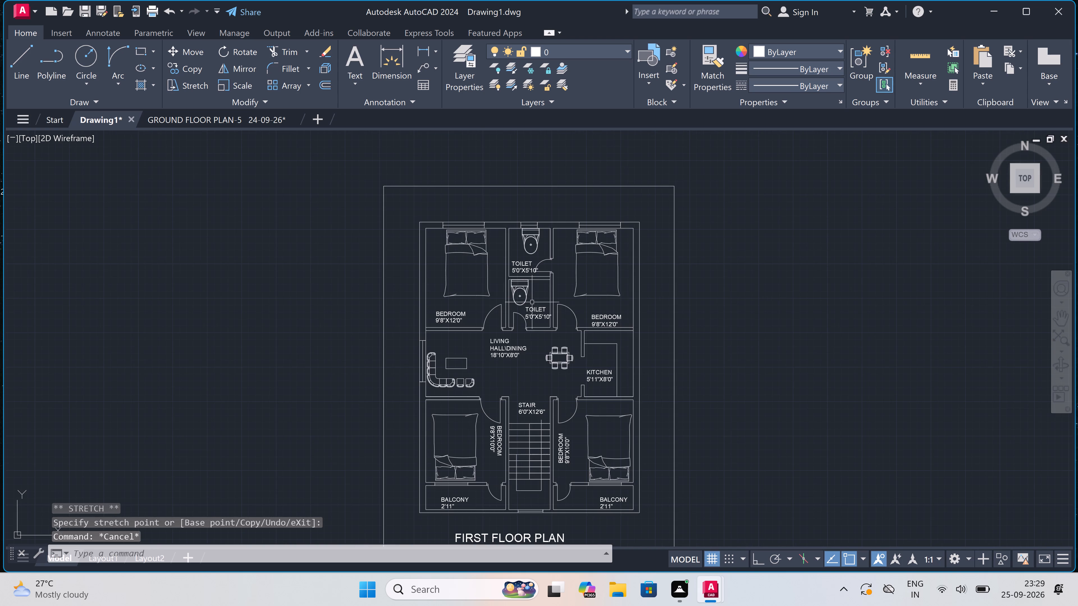
scroll(532, 301, "down", 1)
scroll(539, 355, "up", 1)
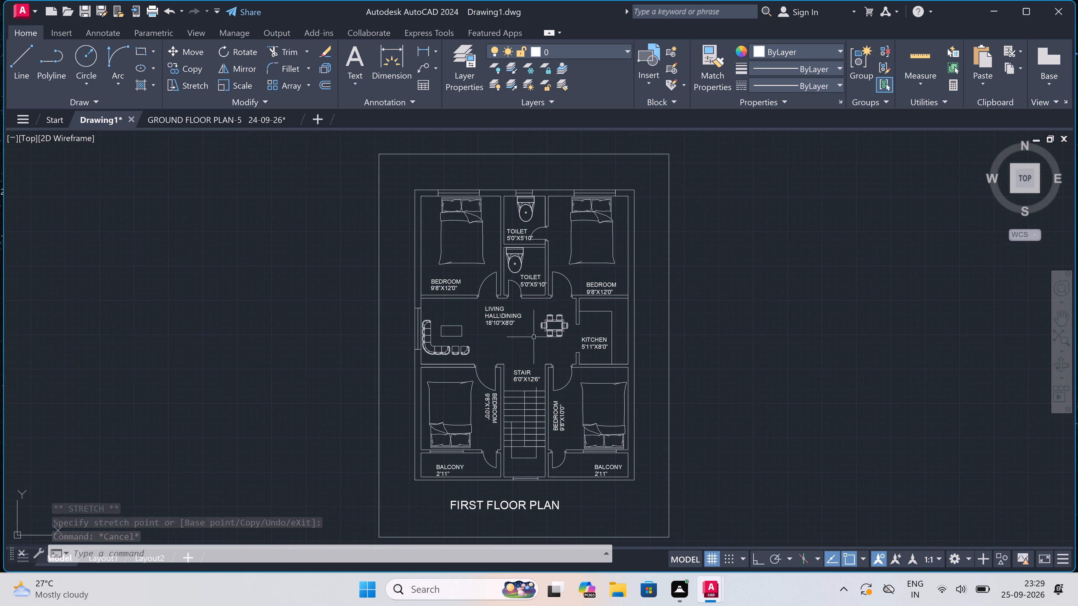
scroll(521, 287, "down", 2)
scroll(520, 404, "up", 2)
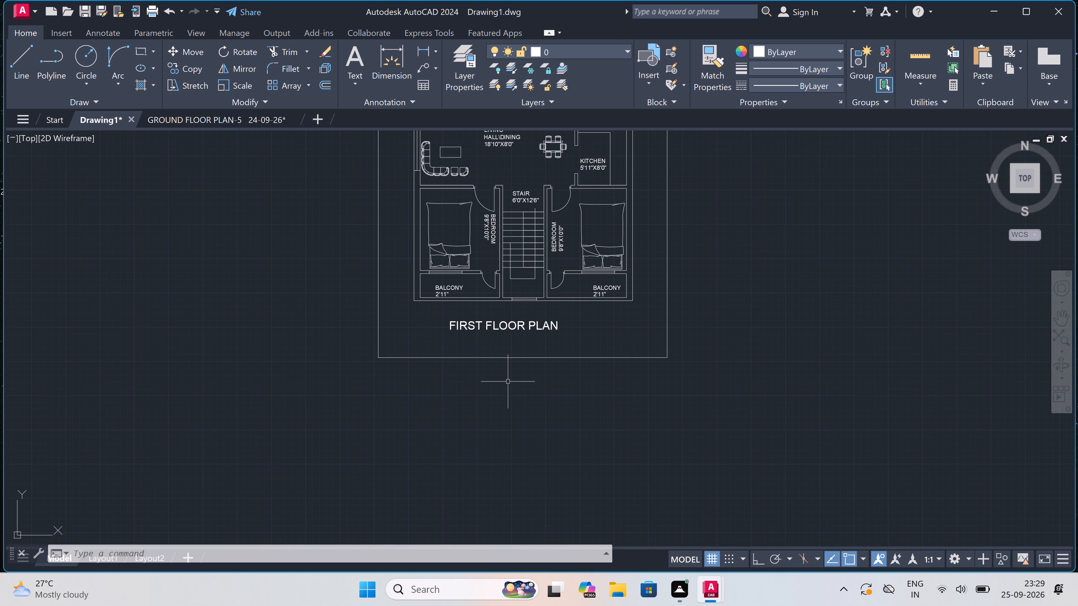
scroll(501, 327, "up", 1)
left_click(501, 322)
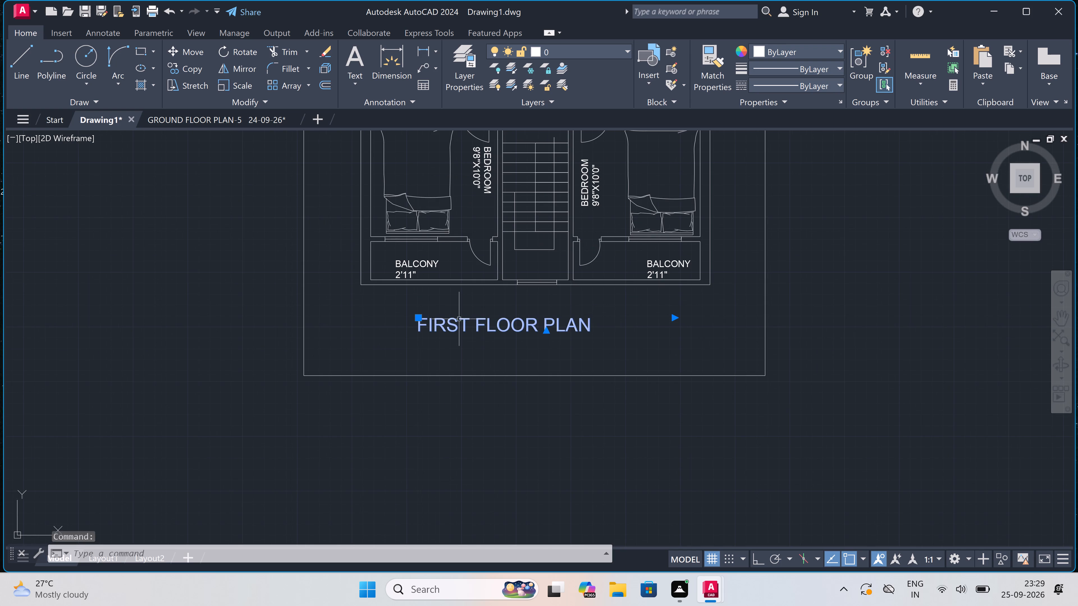
left_click(416, 315)
scroll(465, 313, "up", 2)
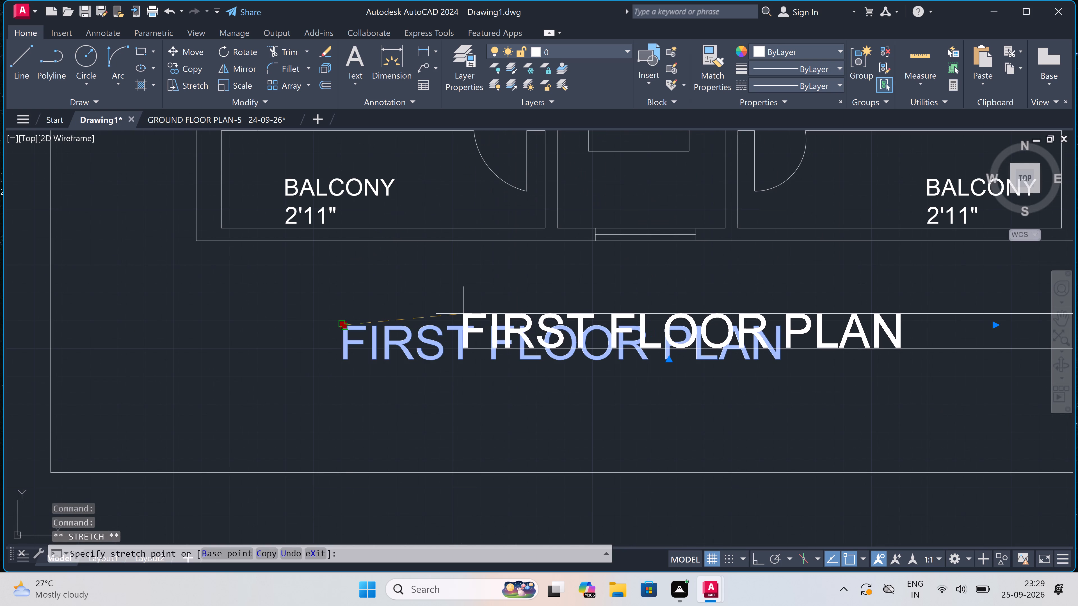
left_click(463, 313)
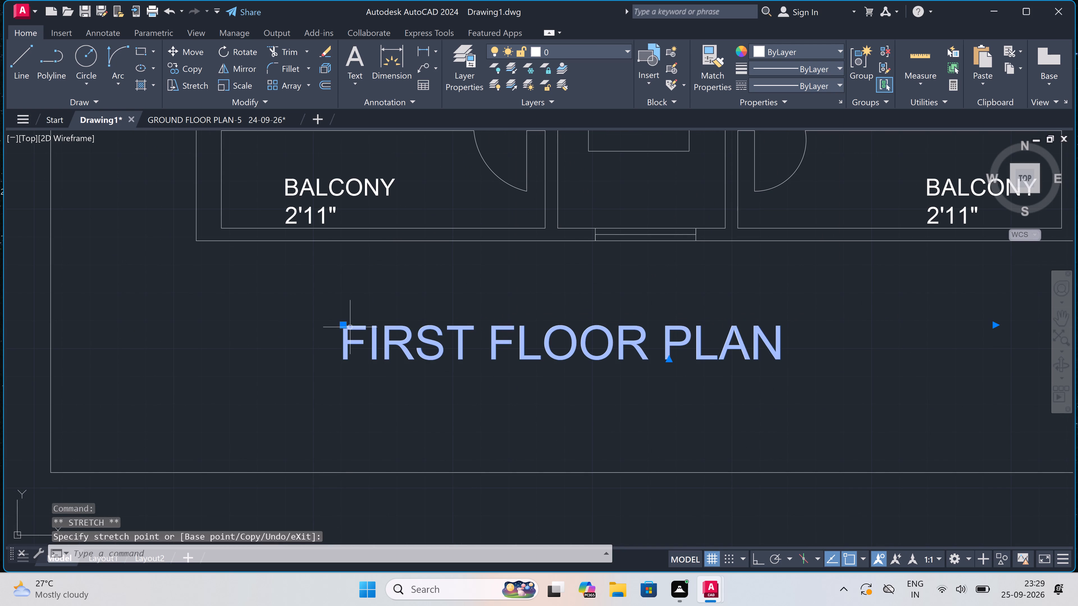
left_click(346, 324)
scroll(458, 319, "up", 3)
left_click(465, 314)
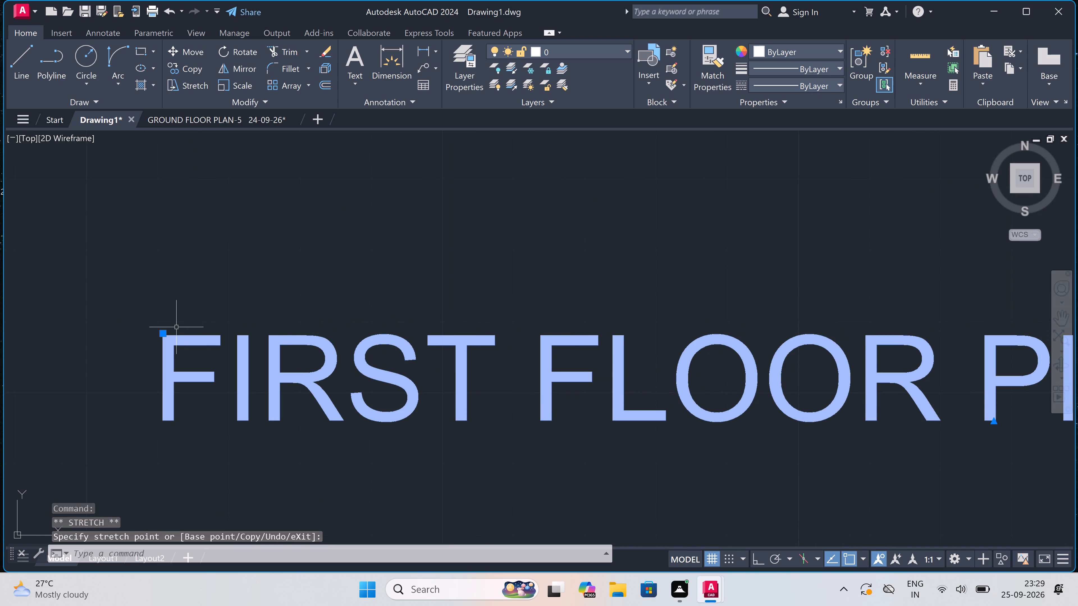
left_click(163, 331)
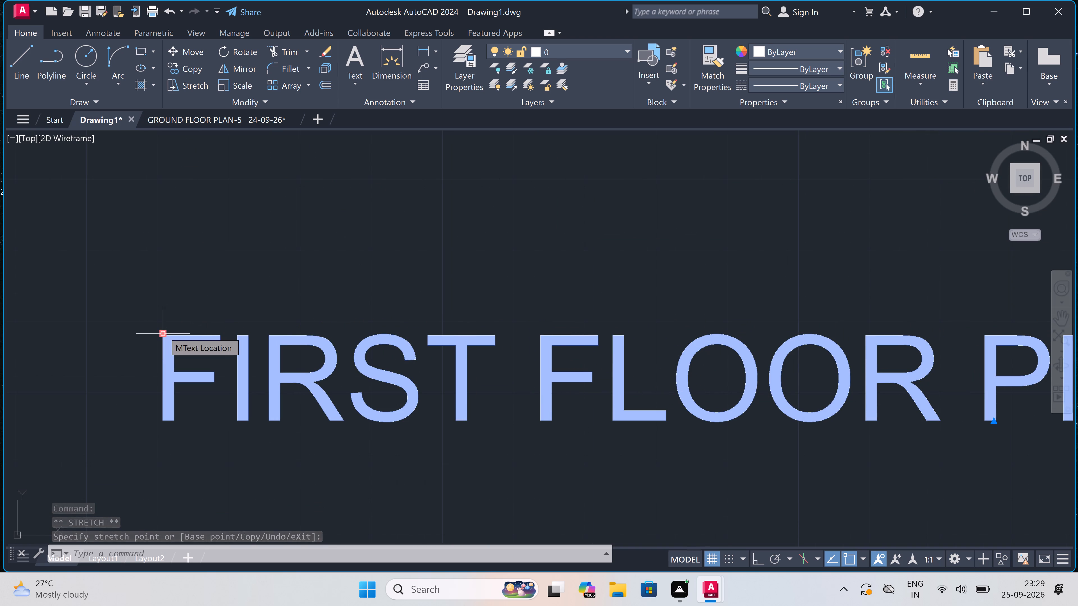
left_click(474, 262)
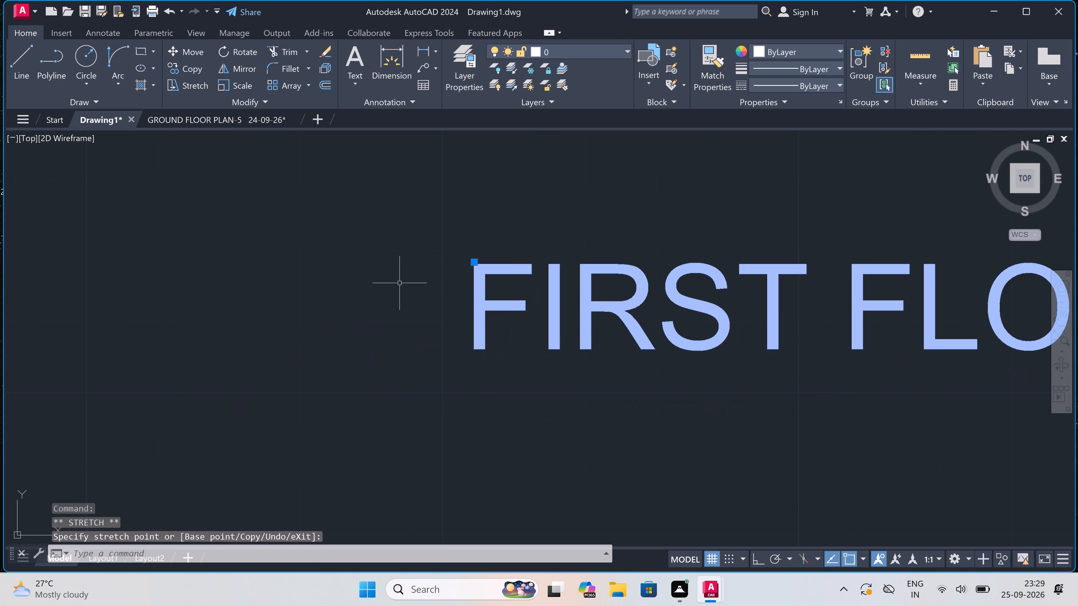
key("Escape")
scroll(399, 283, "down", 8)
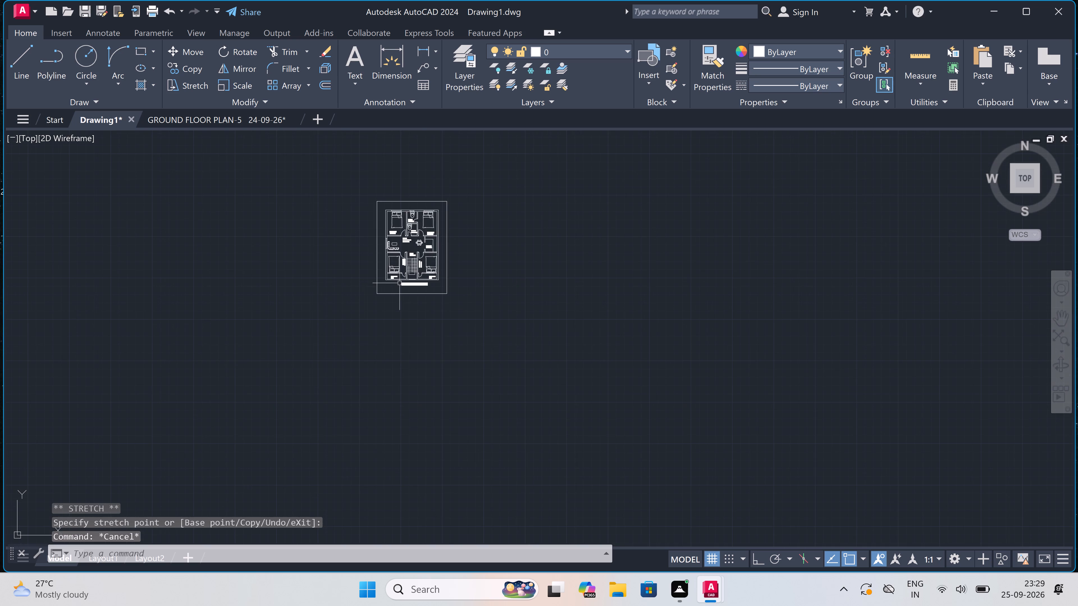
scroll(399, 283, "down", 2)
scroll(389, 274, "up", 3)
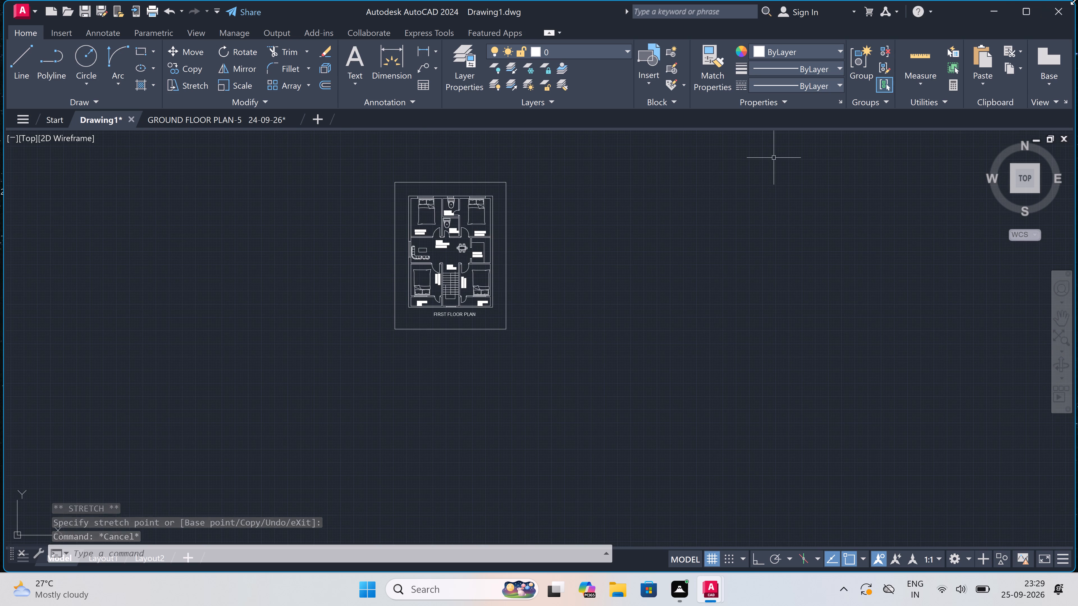
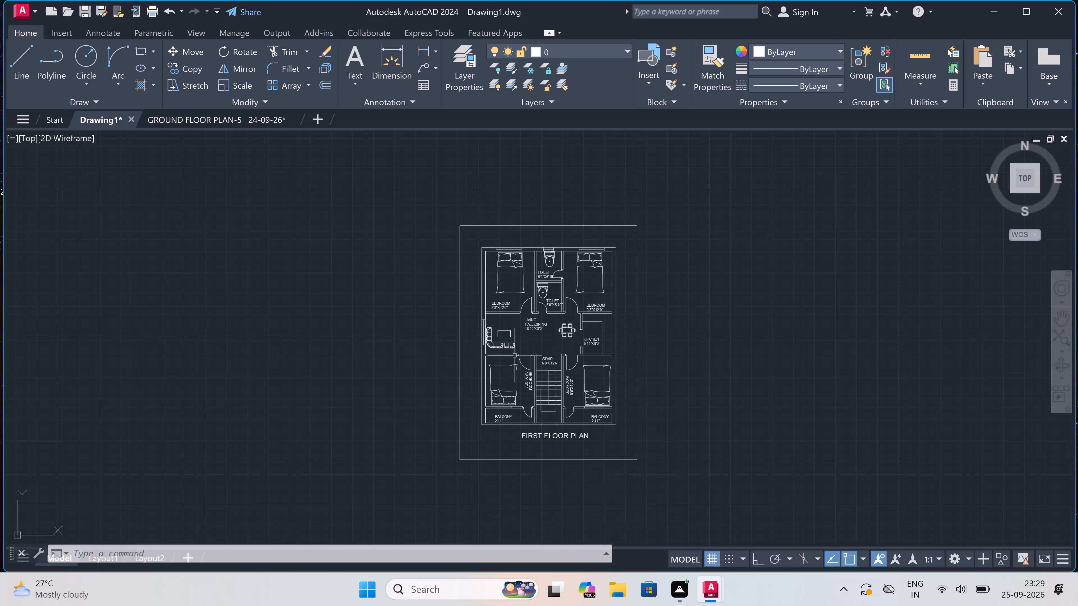
Start a Hatch with the Solid pattern and the dark grey colour 99,100,102.
scroll(522, 366, "up", 1)
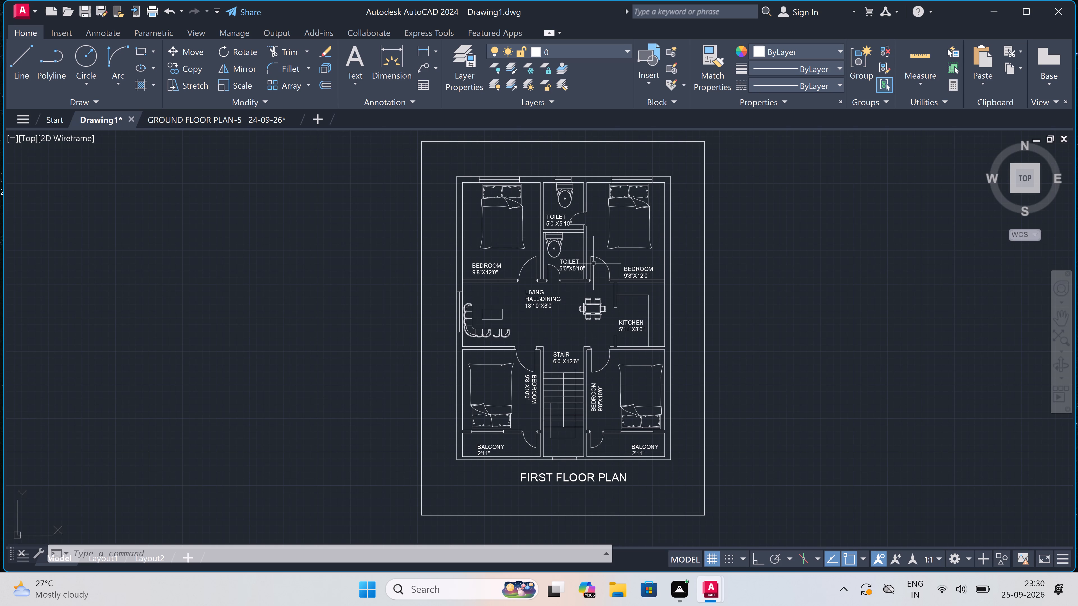
key("h")
key("space")
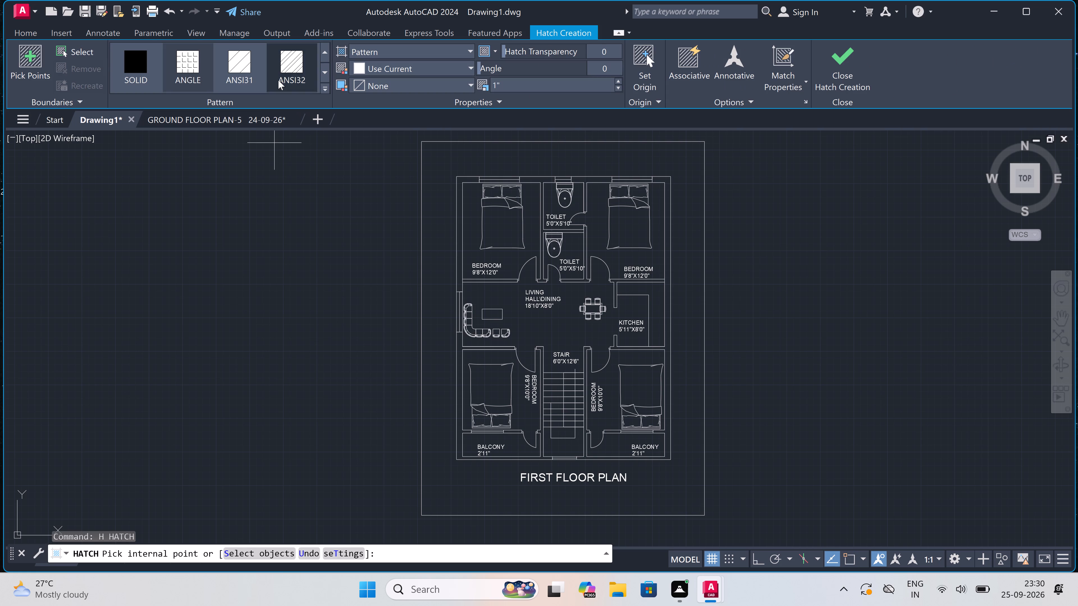
double_click(141, 66)
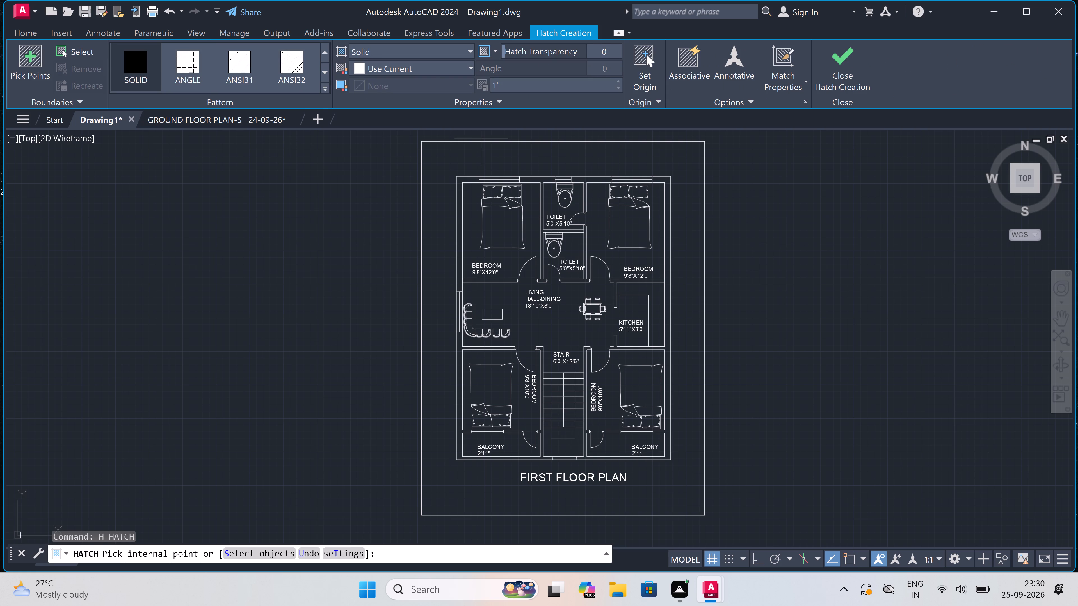
left_click(428, 66)
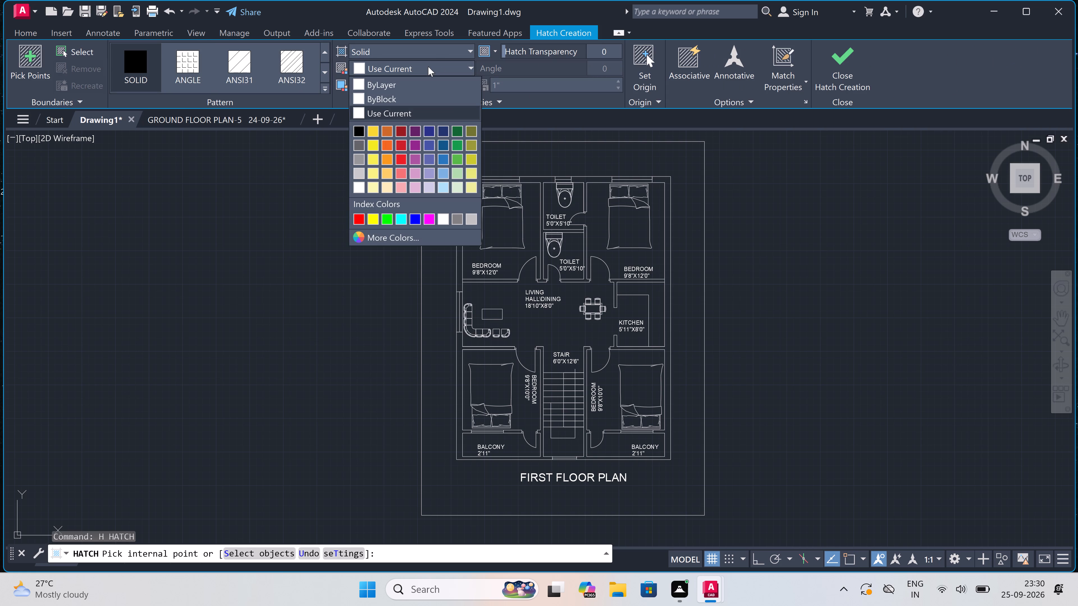
double_click(357, 144)
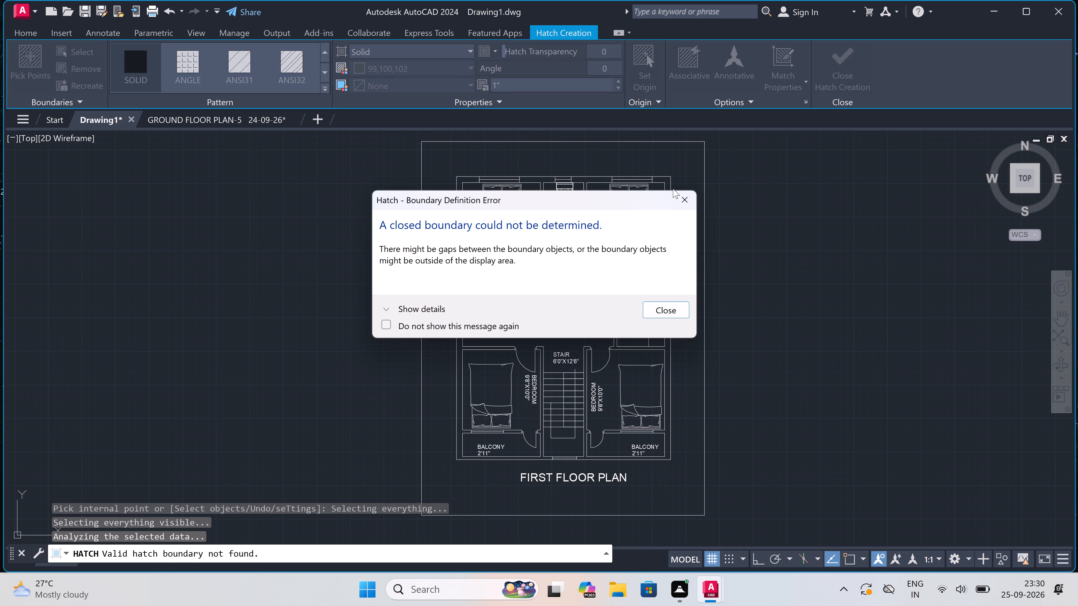
left_click(684, 189)
double_click(685, 196)
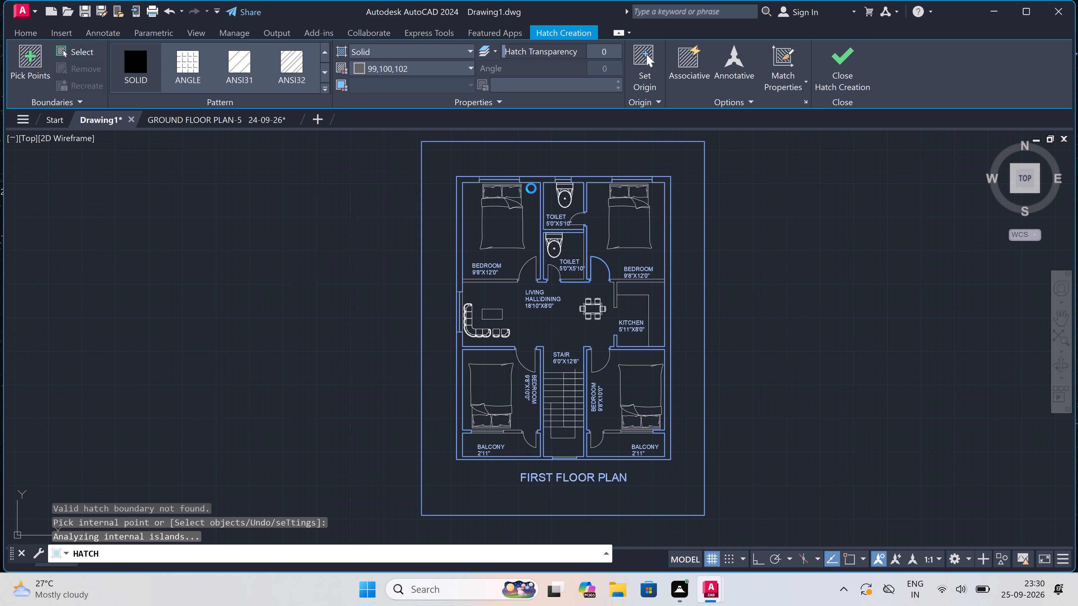
Remove the stray grey hatch filling the area between the plan's outer walls and the surrounding frame.
key("ctrl+z")
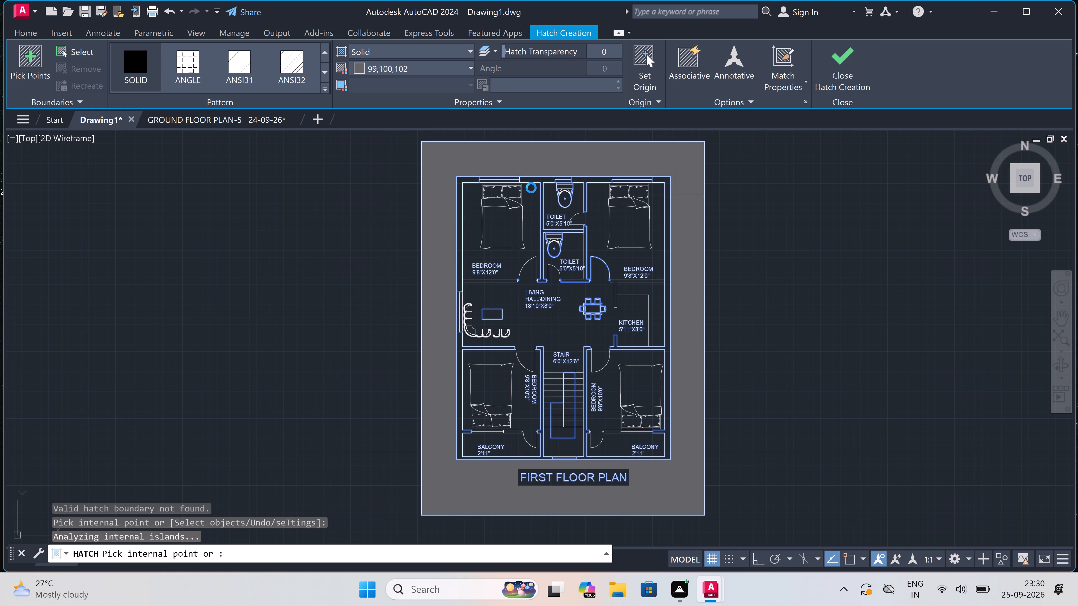
key("ctrl+z")
key("ctrl+z")
key("ctrl+z")
key("ctrl+z")
key("ctrl+z")
key("ctrl+z")
key("ctrl+z")
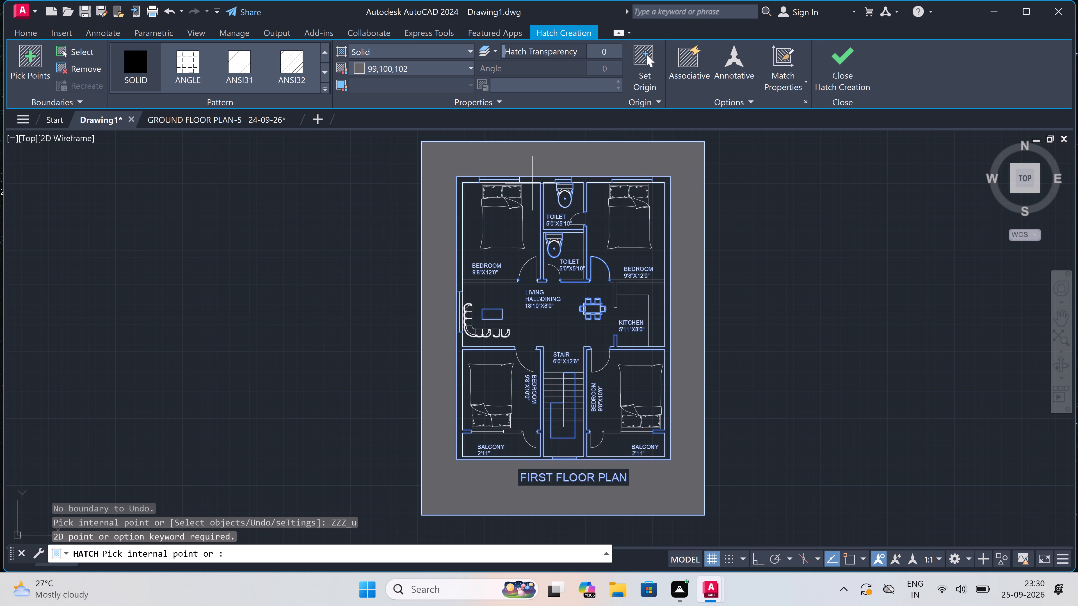
key("ctrl+z")
key("ctrl+z")
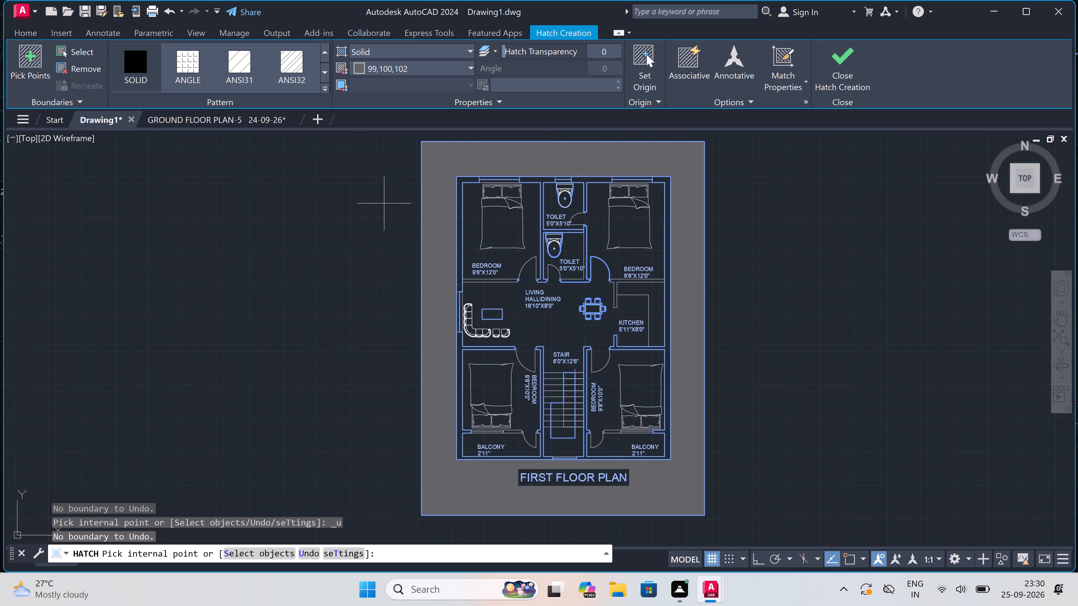
key("ctrl+z")
key("ctrl+z")
key("ctrl+z")
key("Escape")
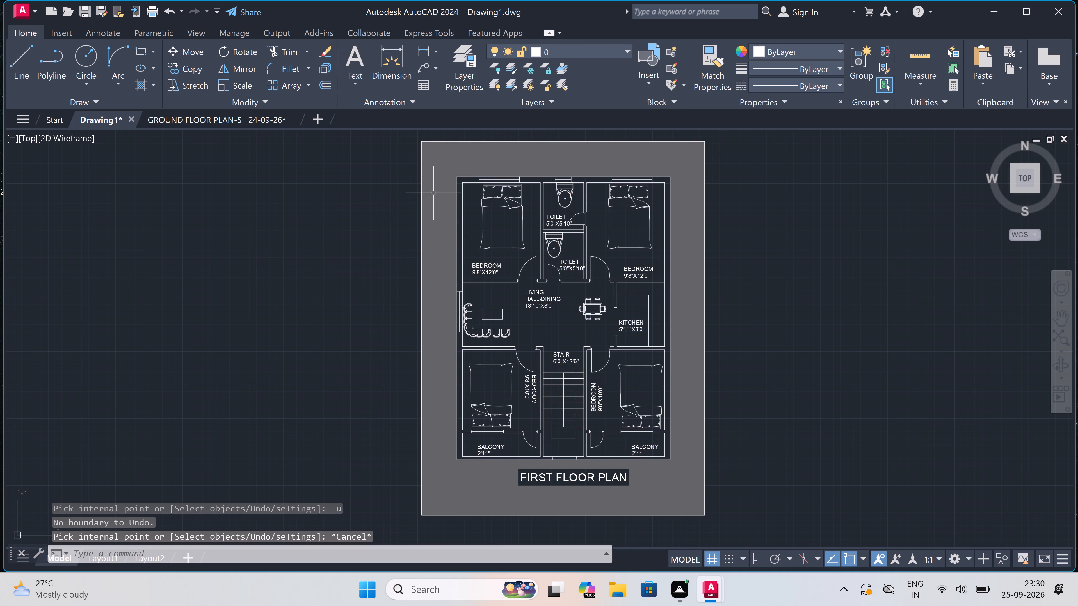
left_click(433, 193)
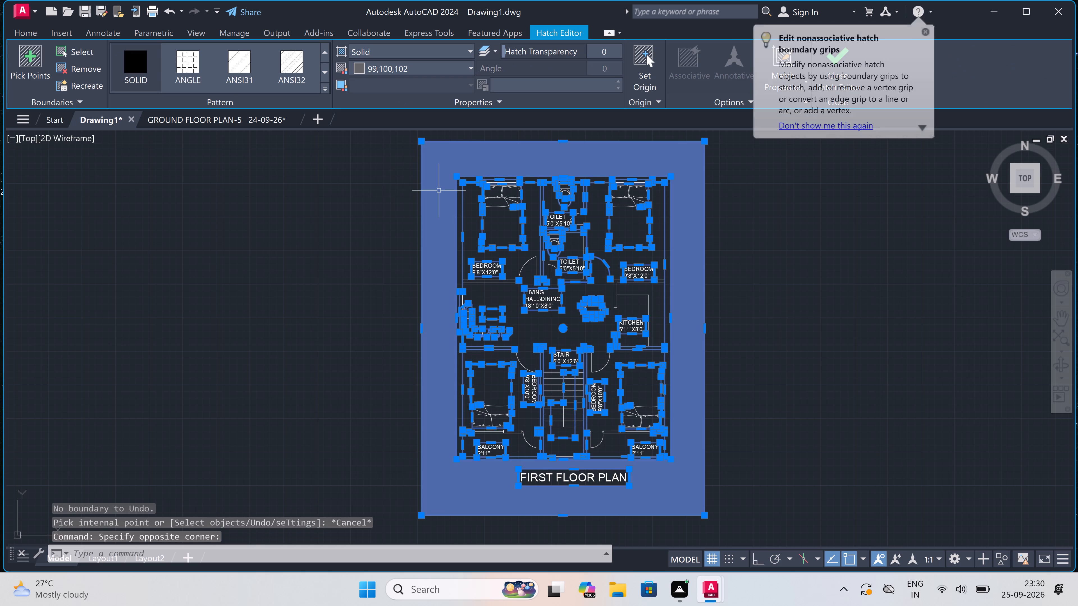
key("Delete")
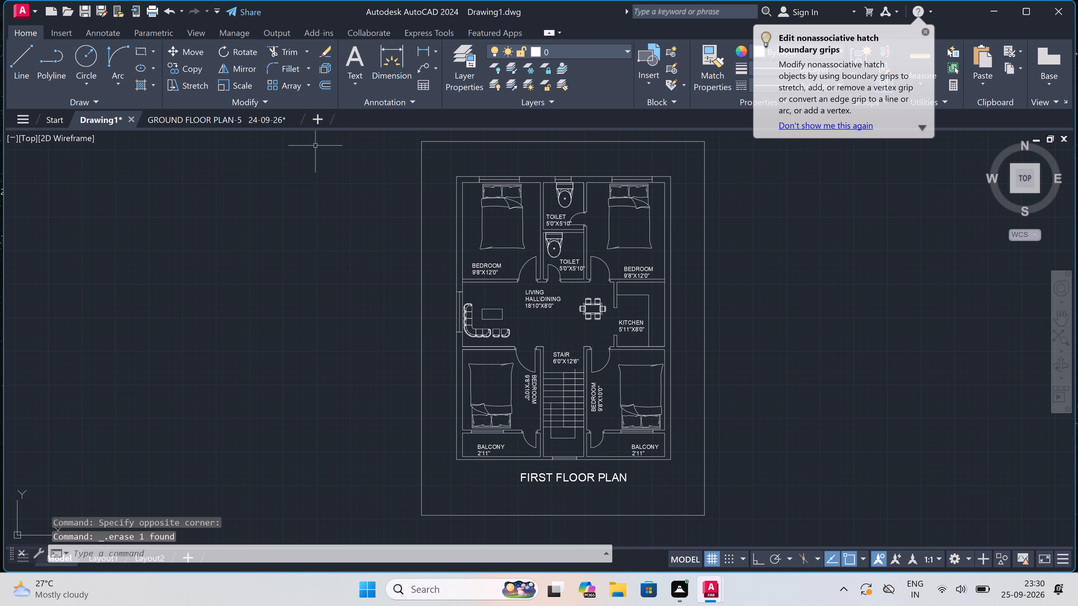
Hatch the upper-left outer wall, the top wall sections around the toilets and the right outer wall solid grey.
type("H")
key("space")
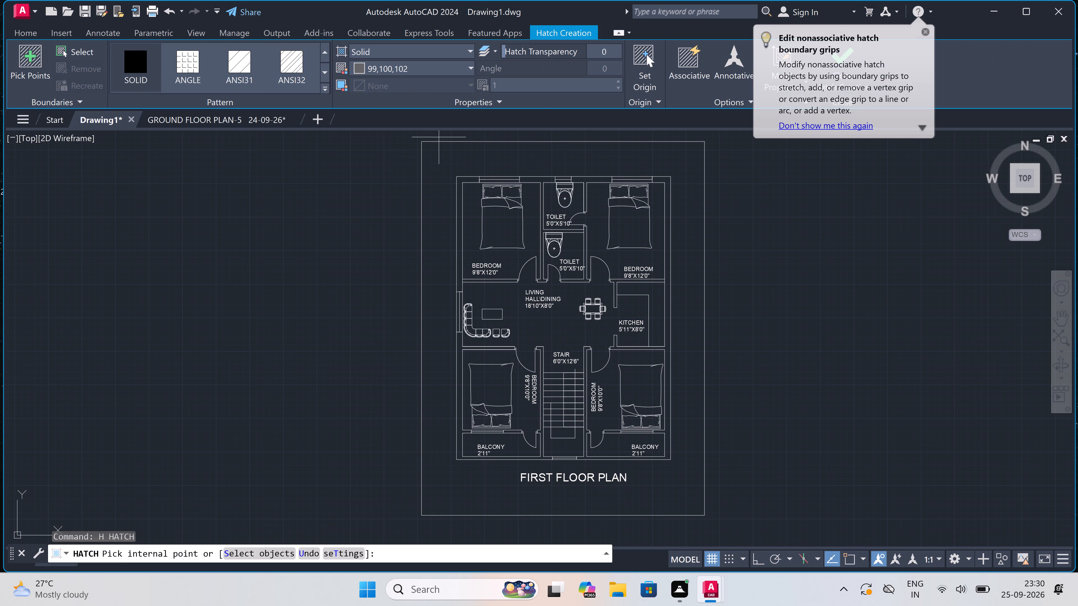
scroll(462, 199, "up", 1)
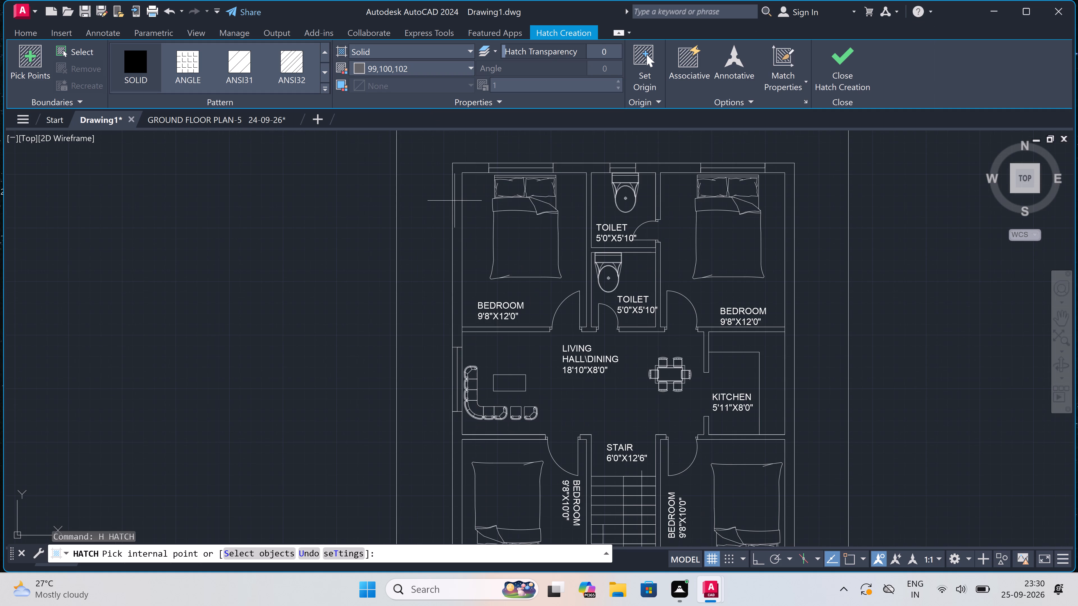
scroll(456, 202, "up", 1)
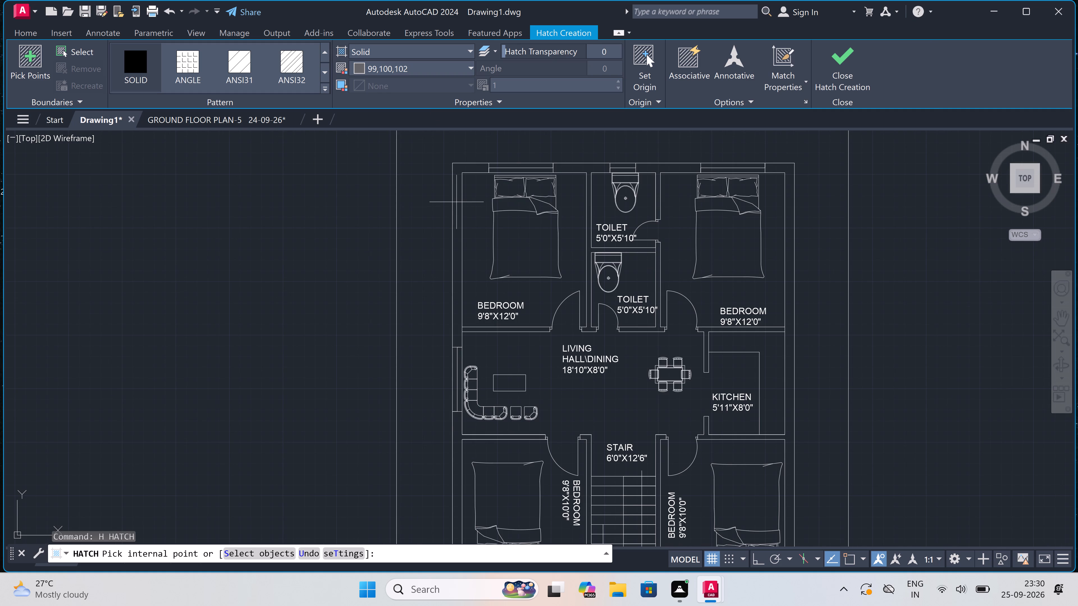
left_click(457, 202)
scroll(457, 202, "down", 2)
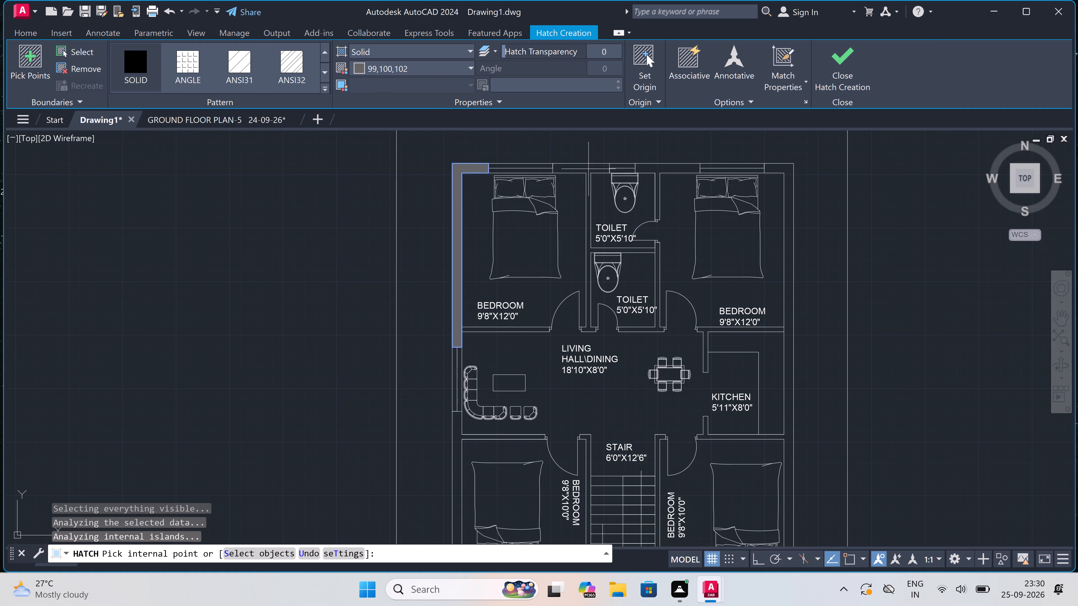
scroll(586, 169, "down", 3)
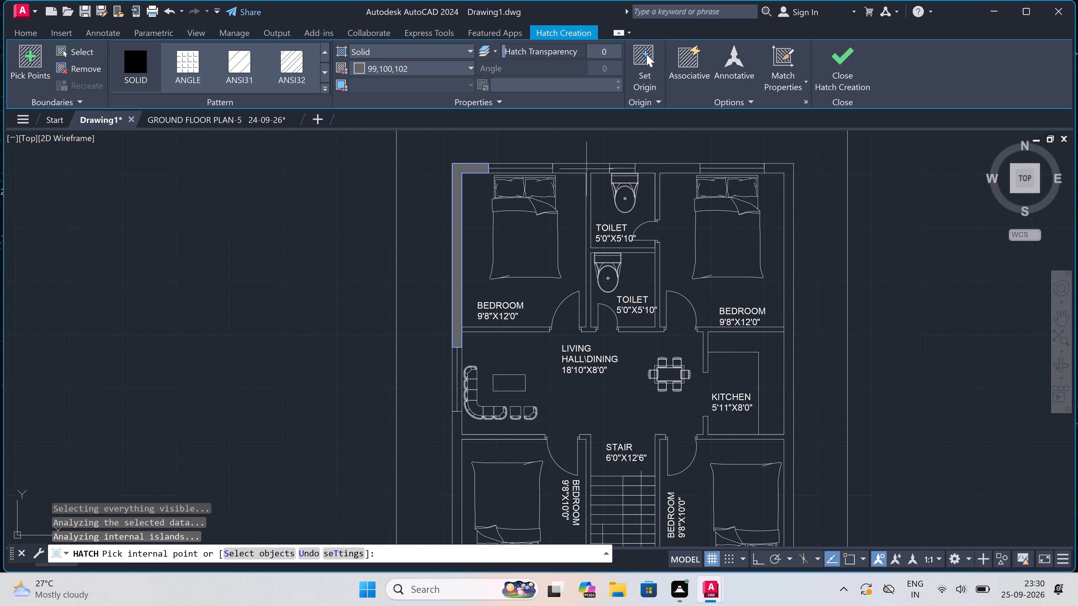
left_click(587, 169)
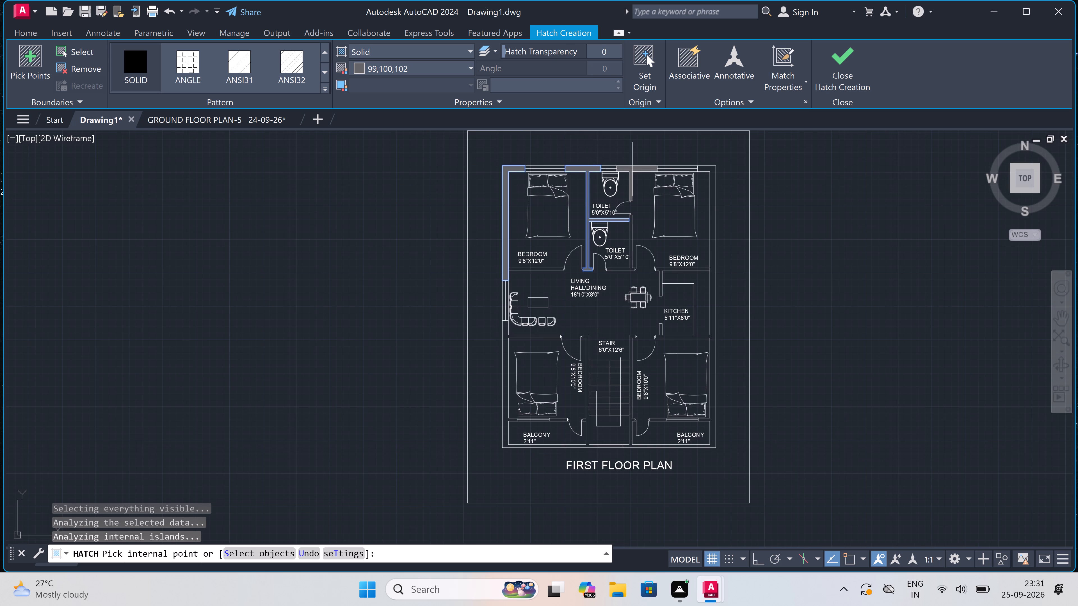
left_click(632, 169)
left_click(713, 205)
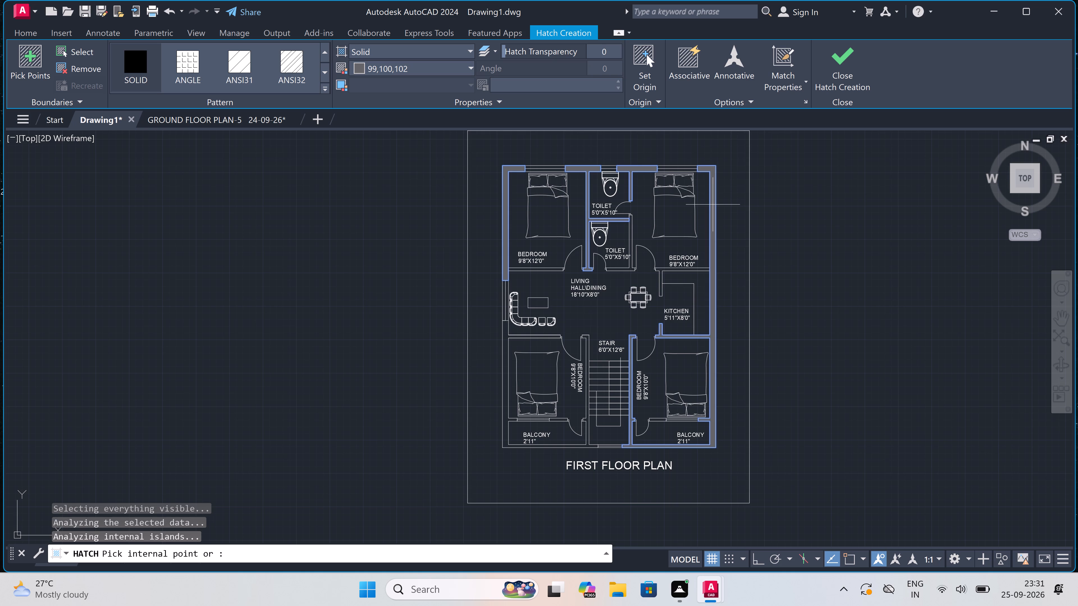
Add the kitchen–bedroom wall, the lower toilet's walls and the wall between the upper-left bedroom and living hall to the hatch.
scroll(713, 204, "down", 1)
scroll(703, 243, "up", 1)
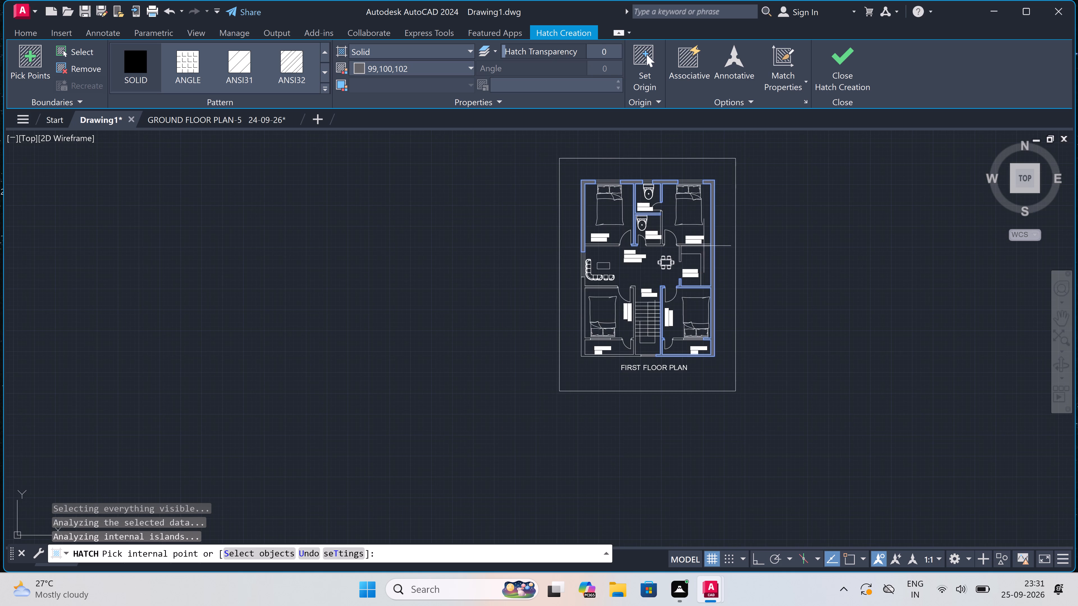
scroll(703, 242, "up", 5)
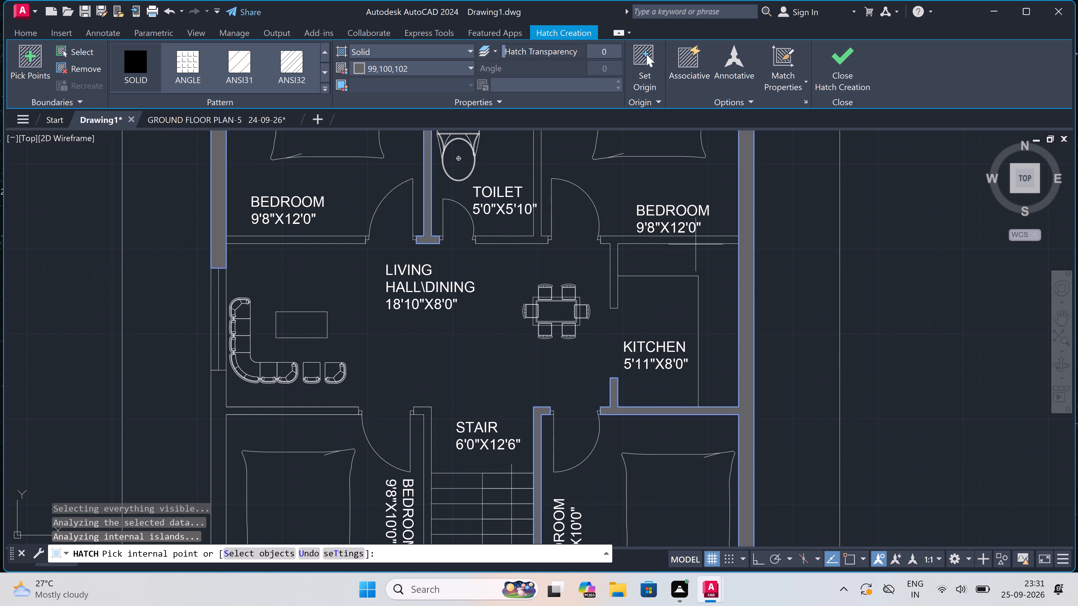
left_click(694, 238)
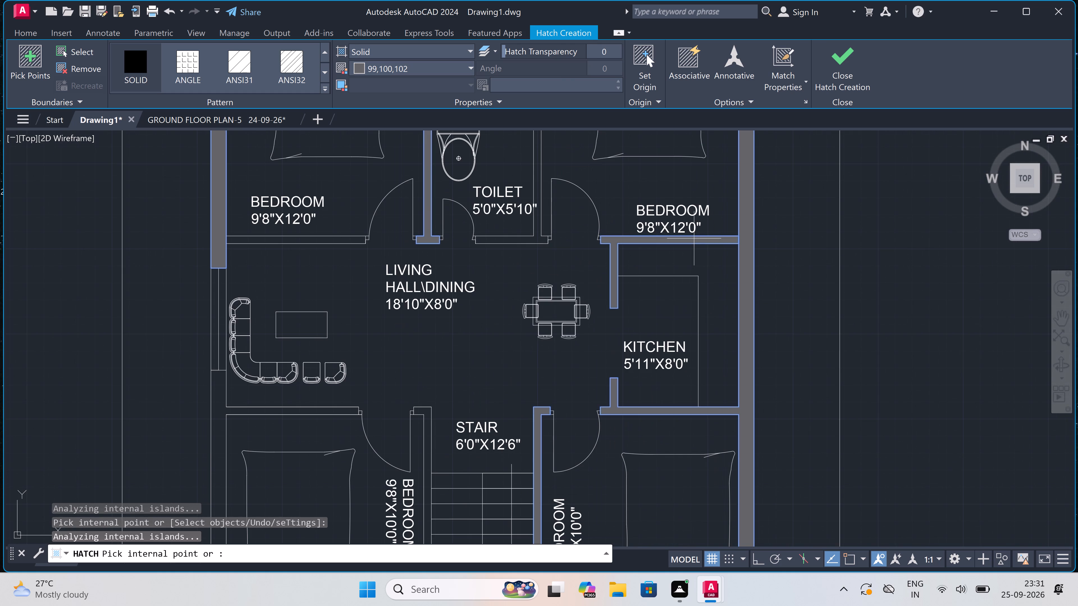
scroll(693, 238, "down", 3)
scroll(646, 240, "up", 3)
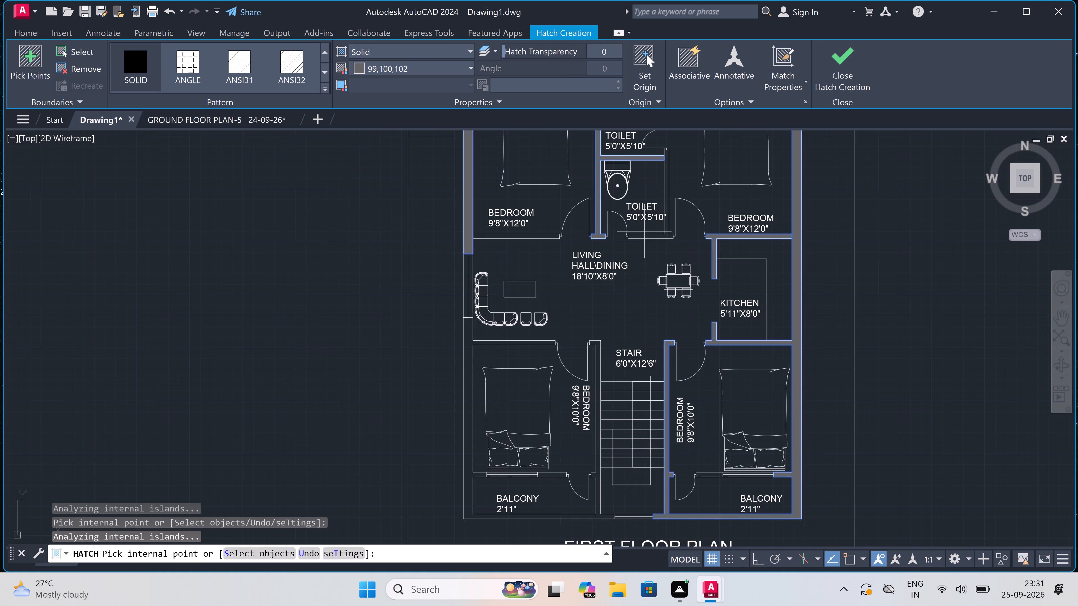
scroll(646, 231, "up", 1)
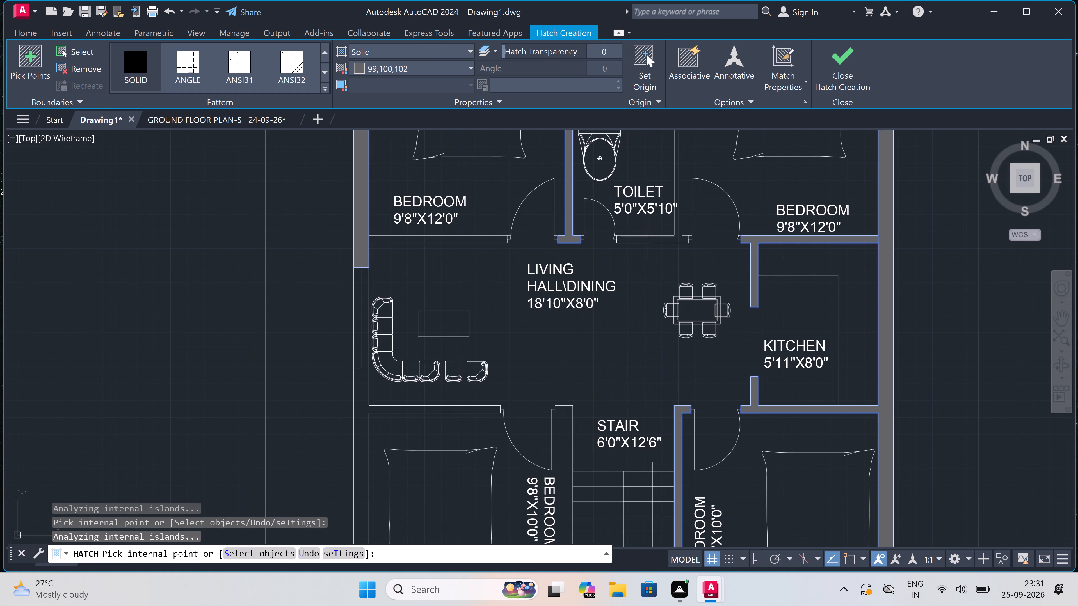
left_click(648, 239)
scroll(649, 229, "down", 2)
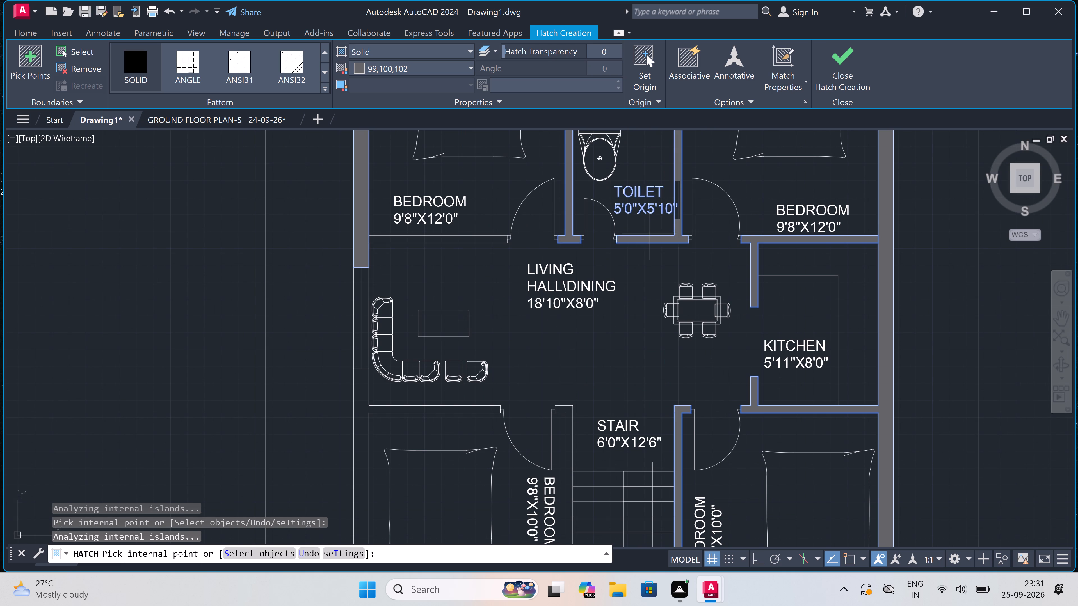
scroll(503, 238, "up", 2)
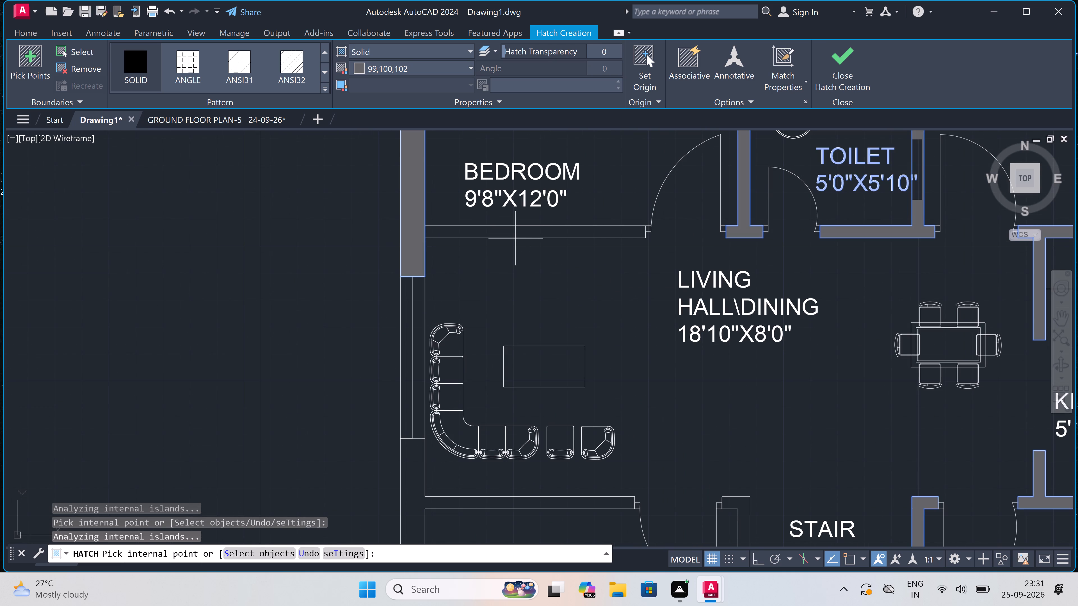
left_click(515, 234)
Add the lower-left outer, bedroom and stair walls and the wall pieces beside both balcony doors to the hatch, and finish it.
scroll(518, 230, "down", 3)
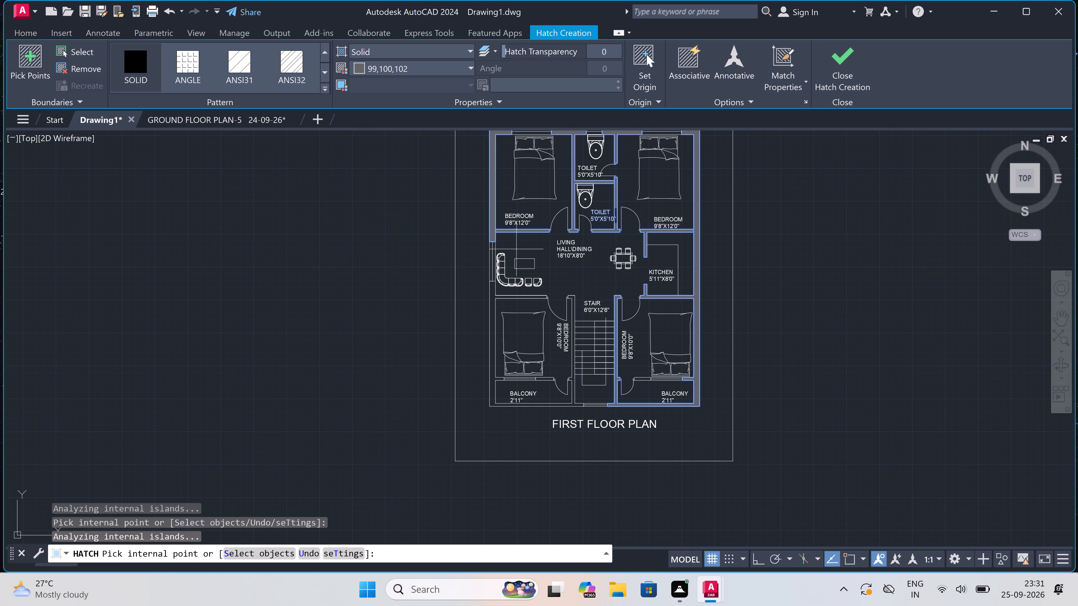
scroll(494, 306, "up", 1)
left_click(490, 302)
scroll(492, 297, "down", 3)
scroll(552, 380, "up", 3)
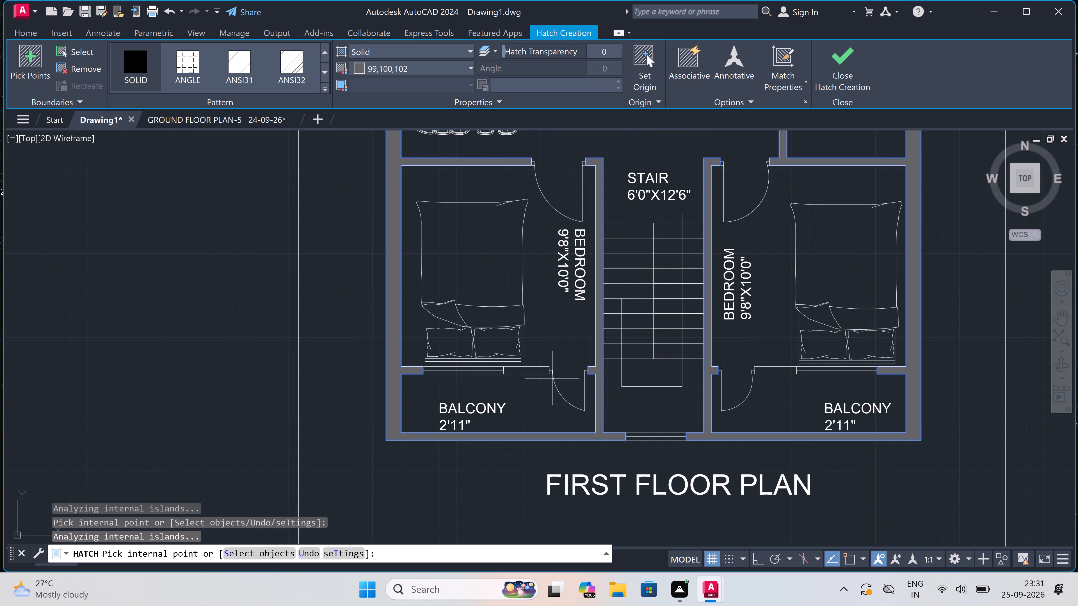
left_click(543, 369)
scroll(556, 332, "down", 3)
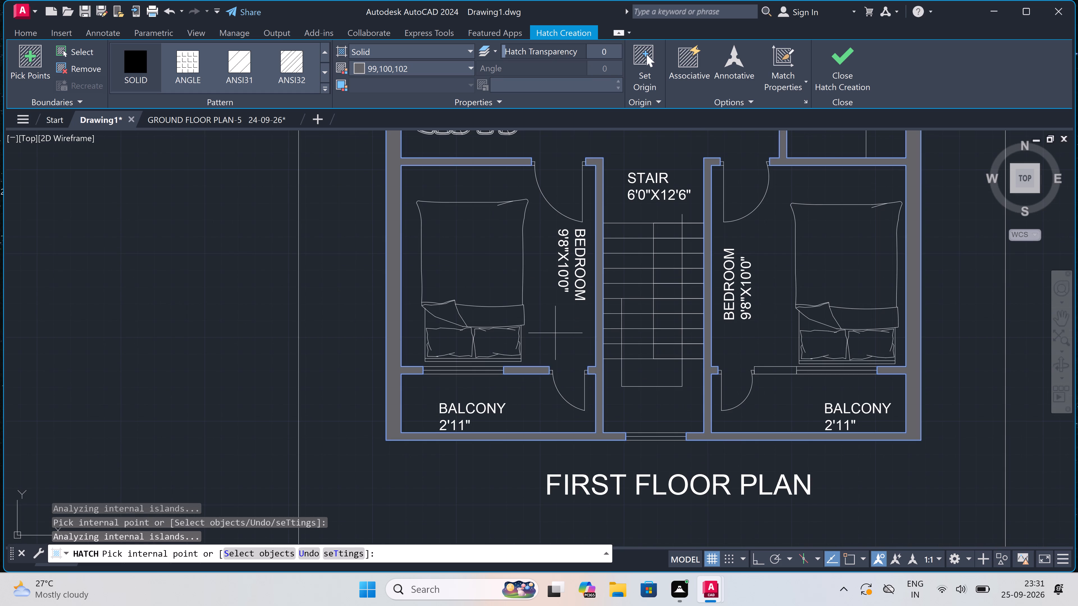
scroll(556, 332, "down", 2)
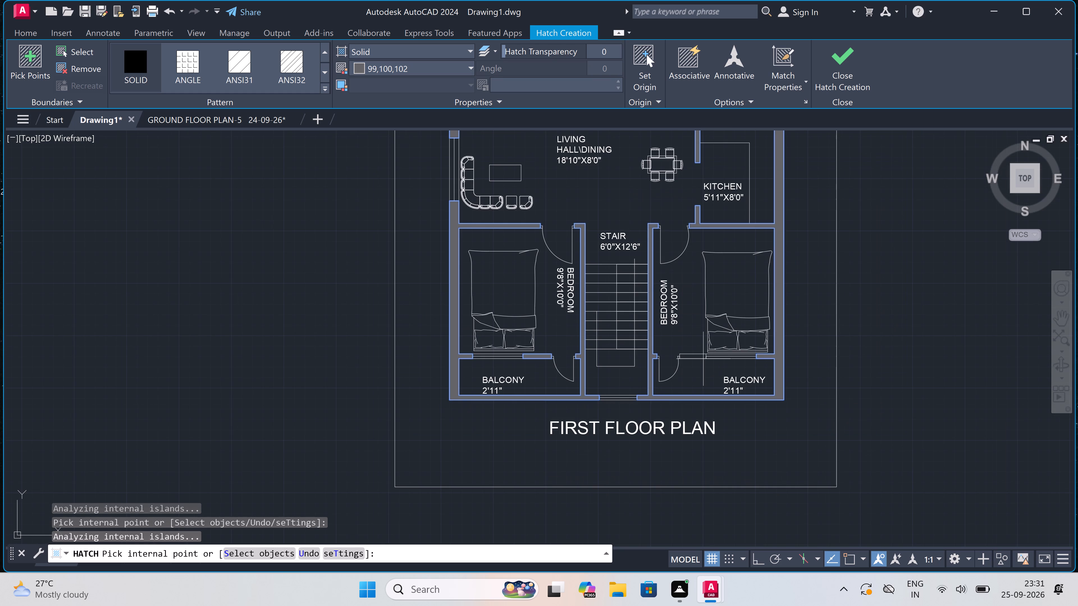
scroll(724, 360, "up", 2)
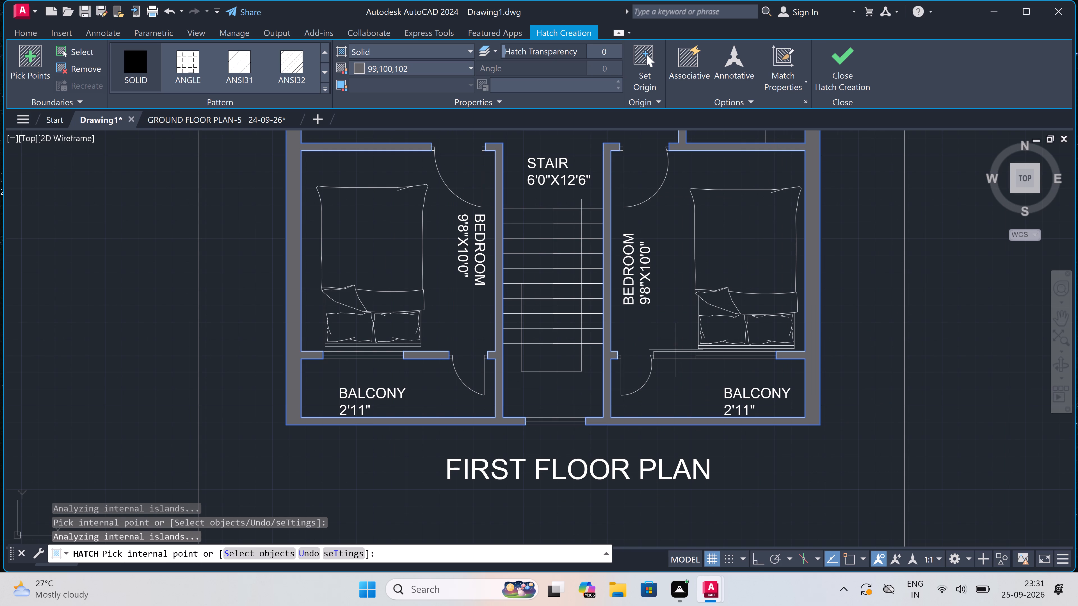
left_click(676, 356)
scroll(617, 313, "down", 3)
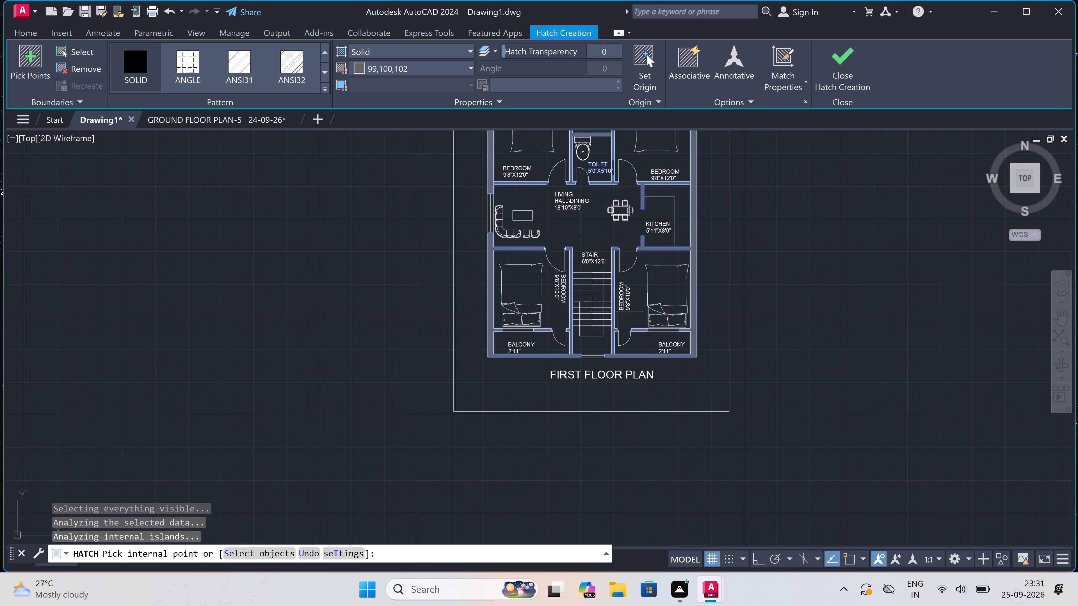
scroll(617, 311, "down", 2)
scroll(625, 231, "up", 2)
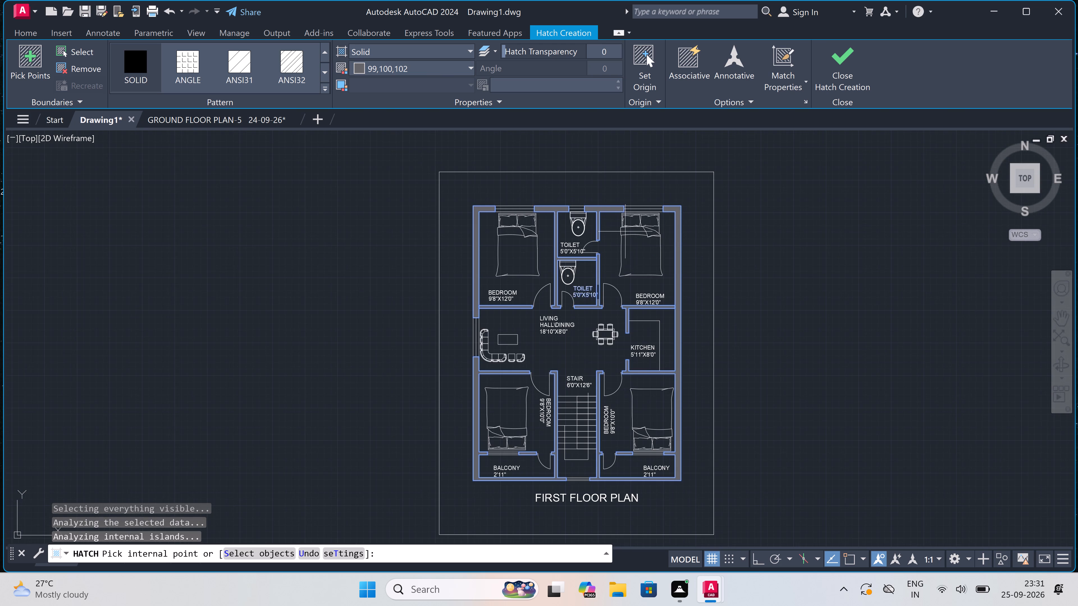
key("Escape")
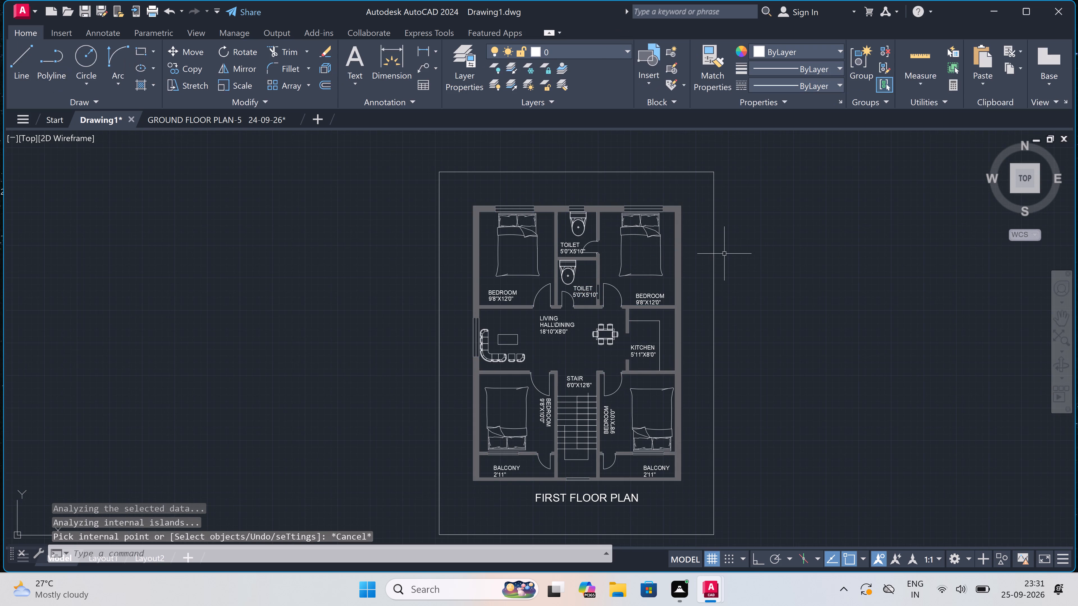
Set the text height of the lower toilet's room label to 5".
scroll(537, 255, "down", 1)
scroll(607, 260, "up", 2)
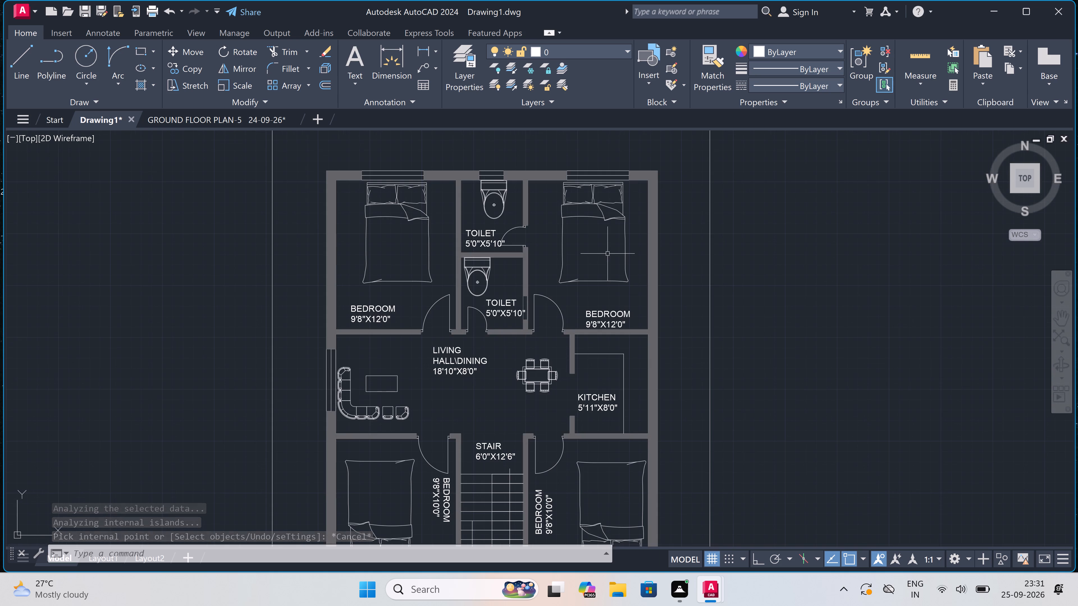
scroll(513, 309, "up", 2)
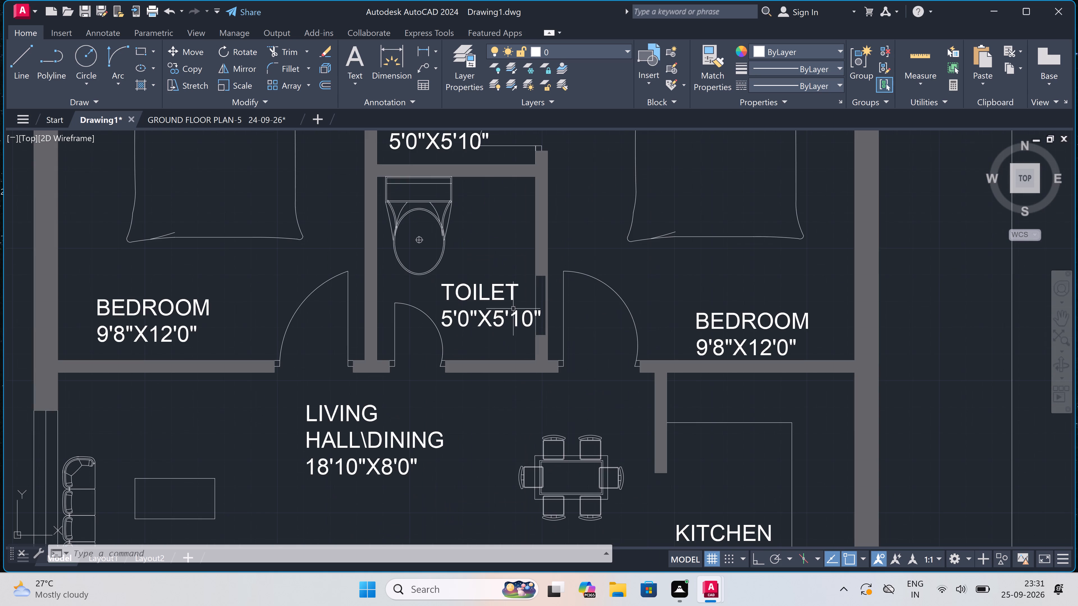
left_click(485, 296)
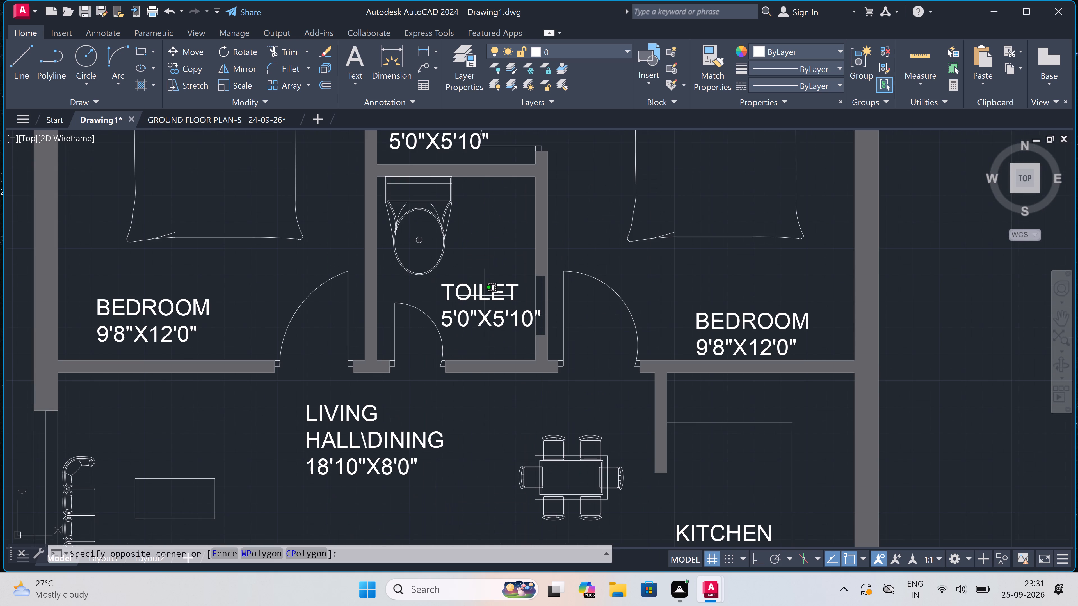
left_click(463, 282)
right_click(472, 259)
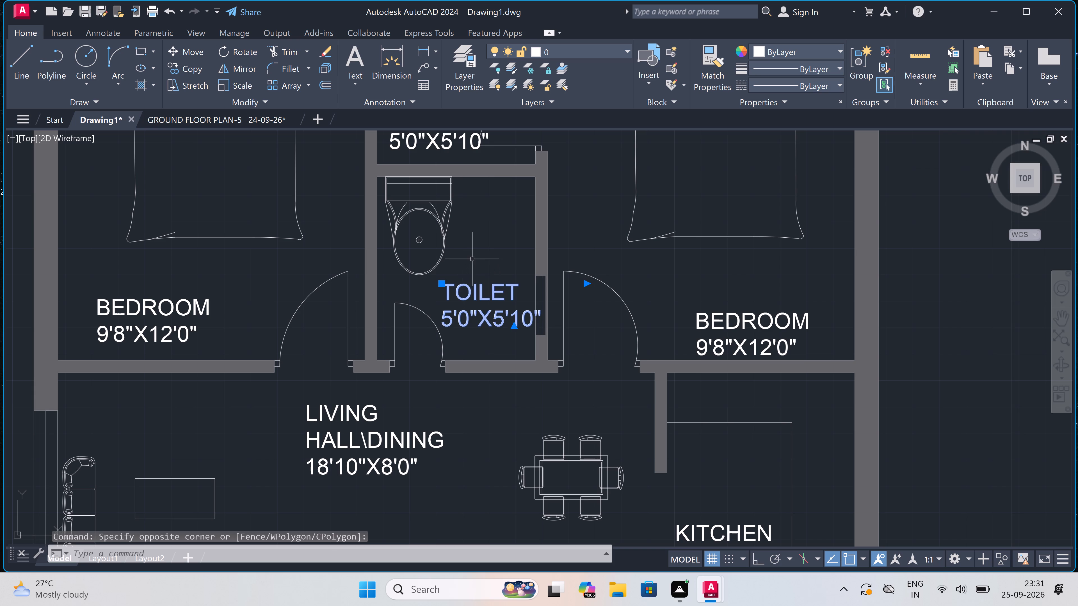
left_click(548, 544)
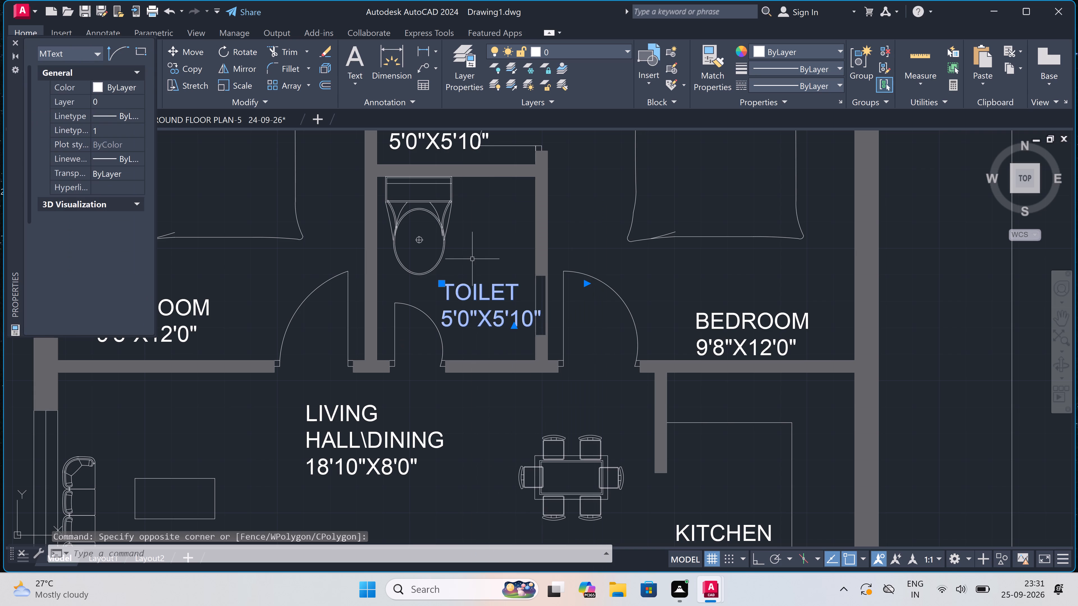
left_click(132, 325)
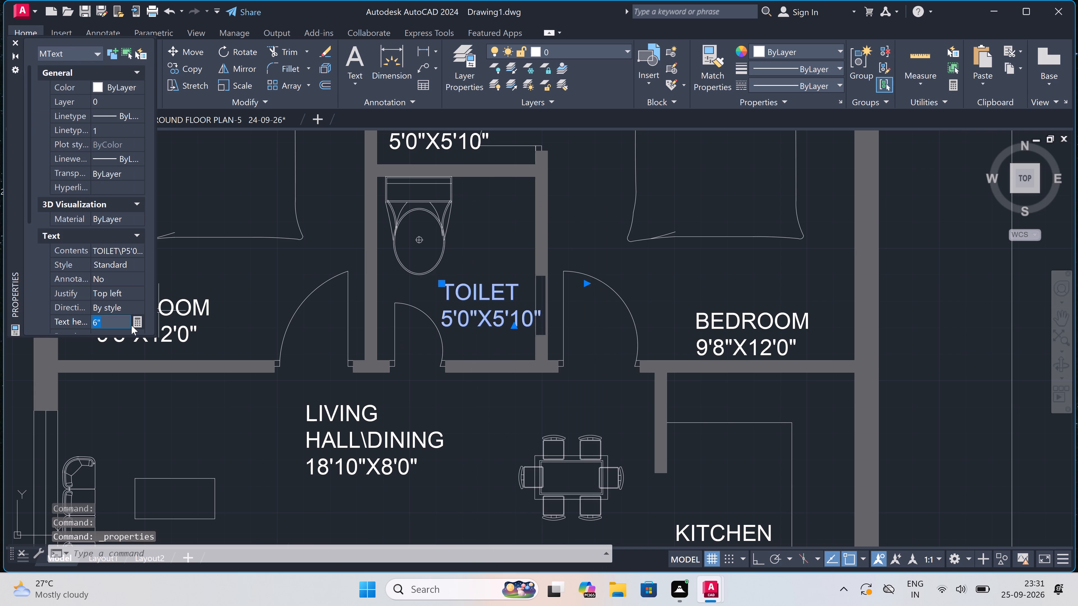
key("BackSpace")
type("5\"")
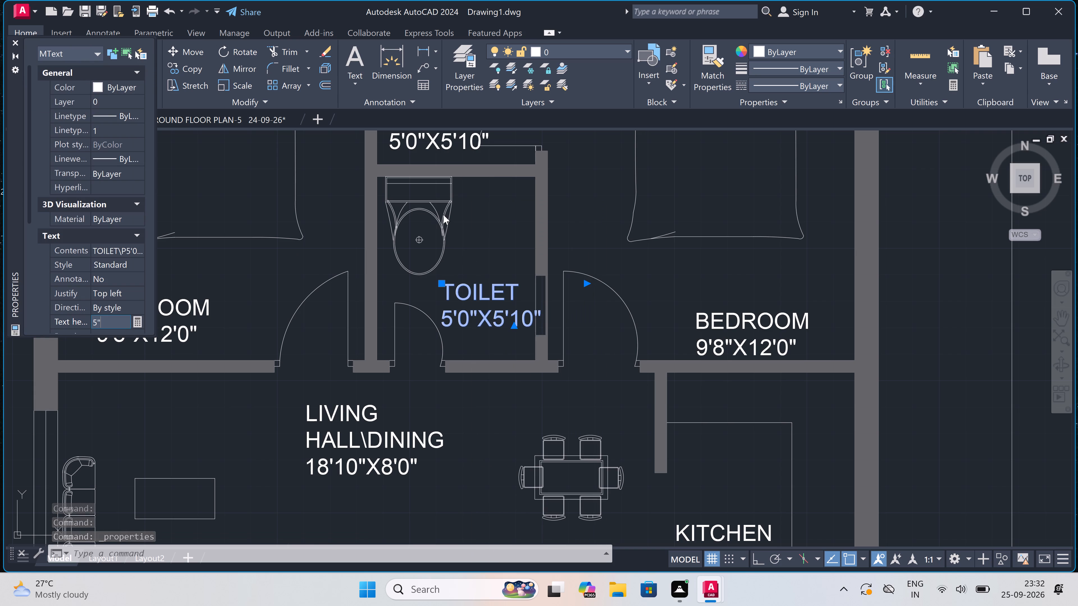
left_click(470, 221)
key("Escape")
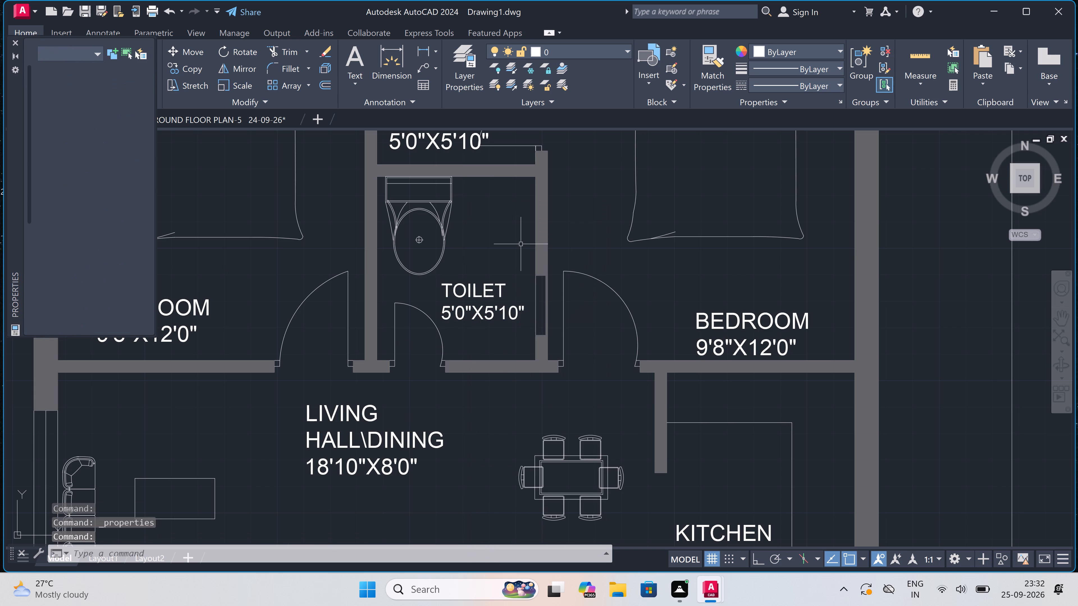
Hatch the unfilled gap in the wall between the lower toilet and the upper-right bedroom, matching the existing wall hatch.
key("h")
key("space")
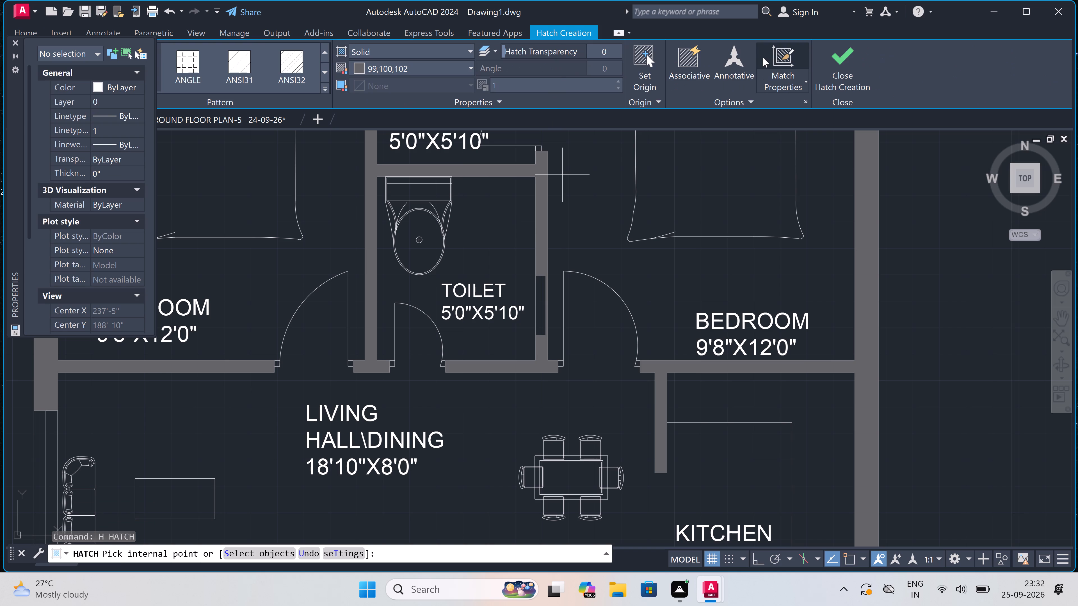
triple_click(782, 56)
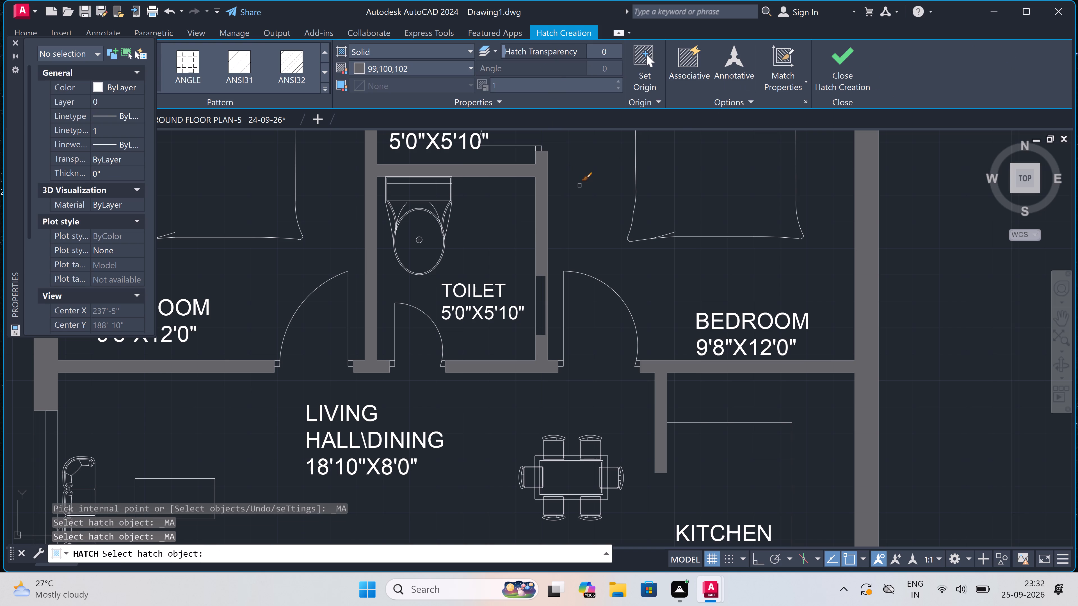
left_click(545, 205)
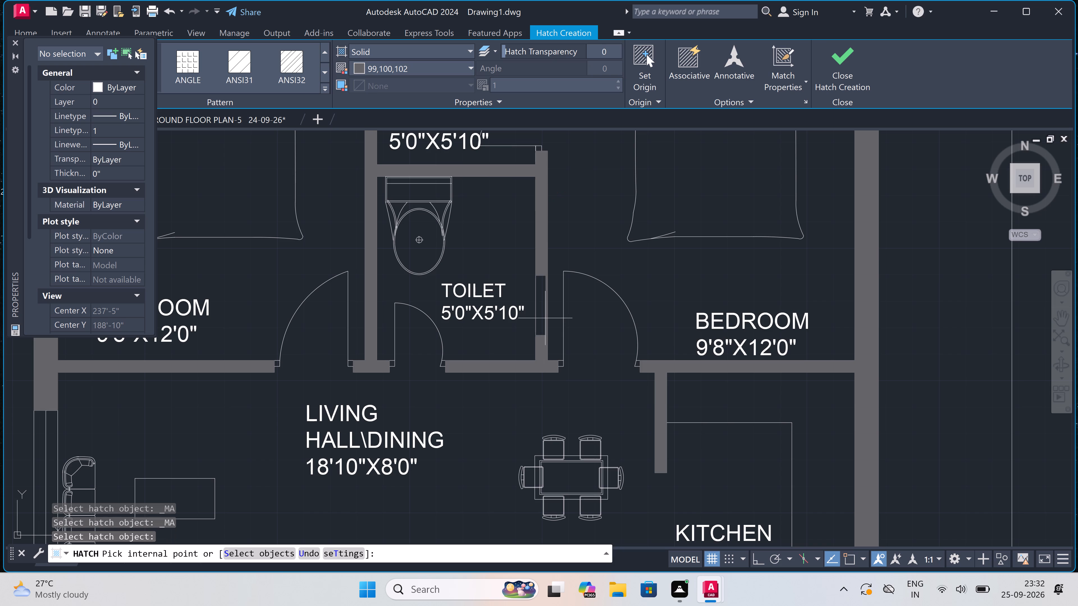
double_click(539, 307)
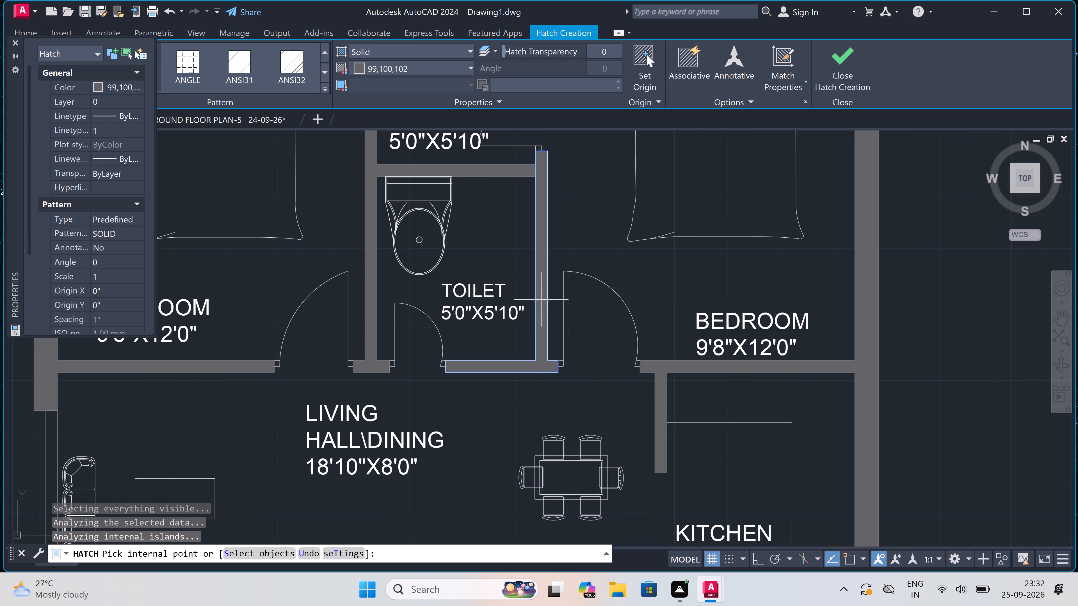
key("Escape")
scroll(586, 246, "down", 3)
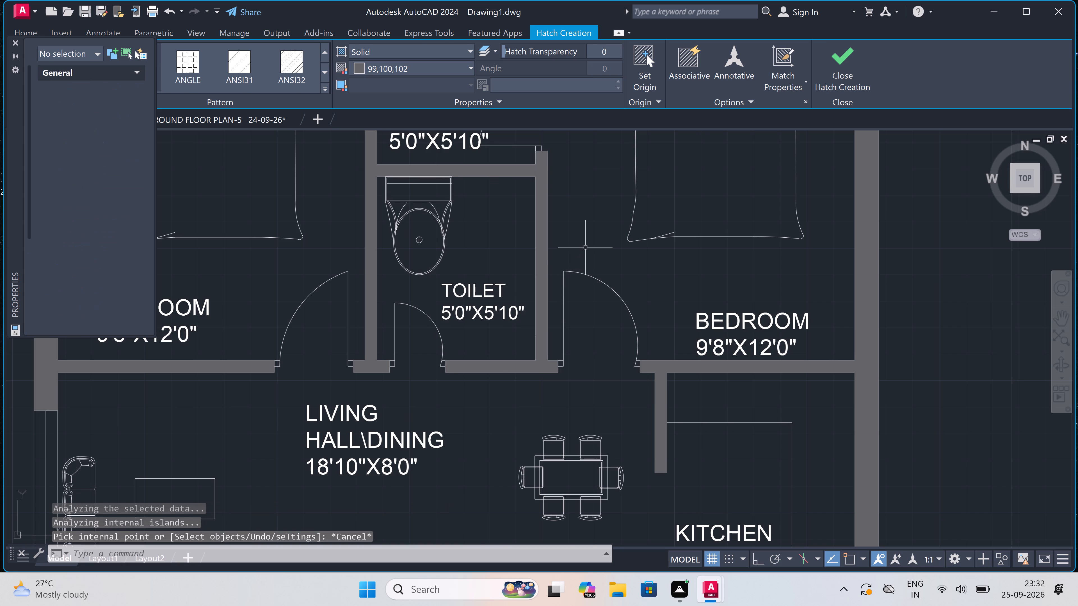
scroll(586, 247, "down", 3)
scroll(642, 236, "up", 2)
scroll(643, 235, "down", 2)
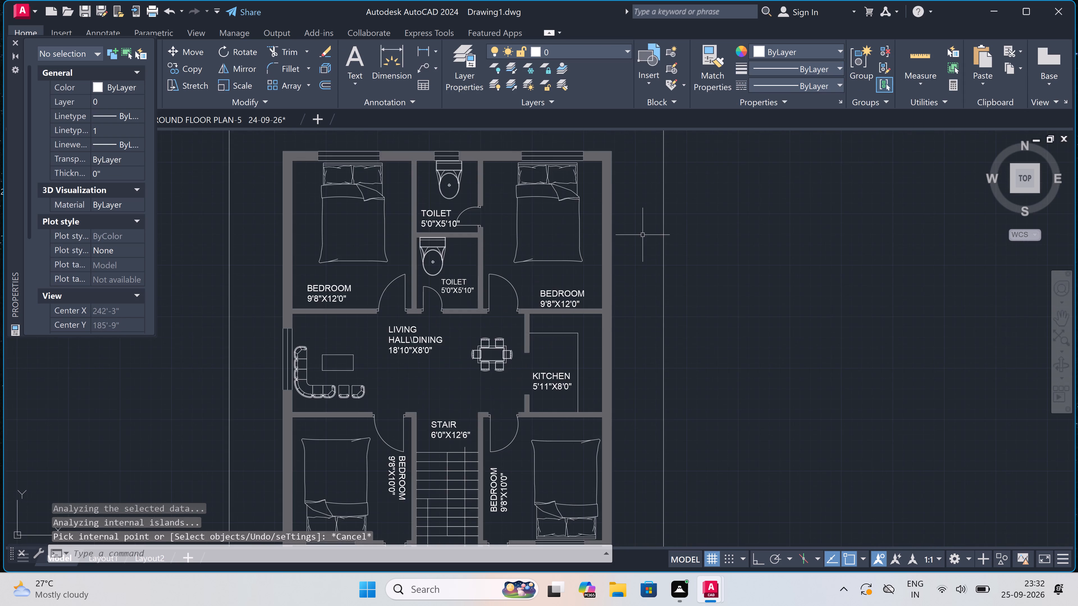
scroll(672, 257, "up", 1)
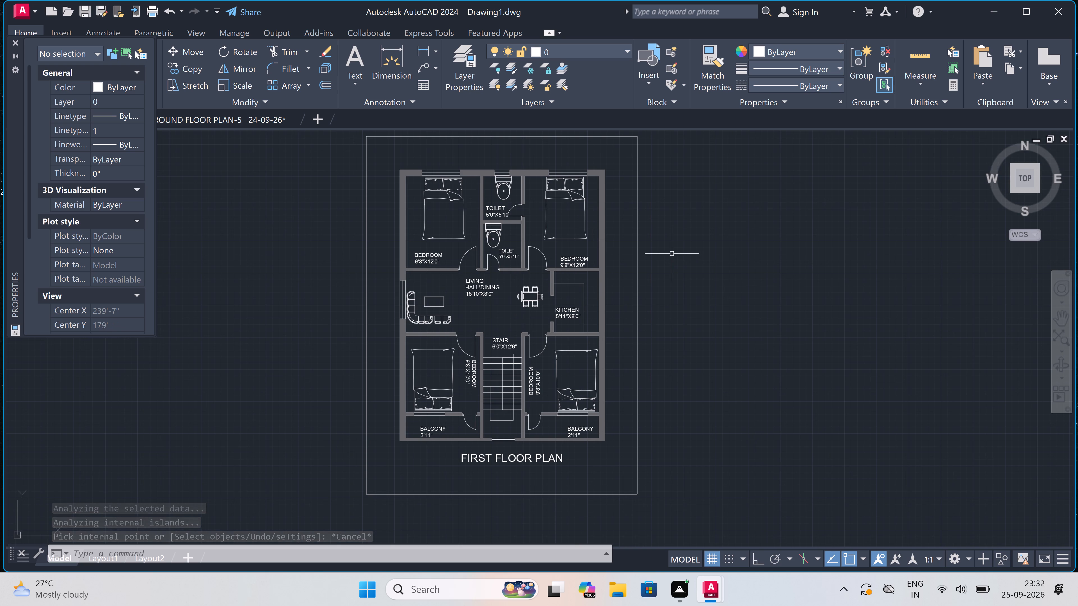
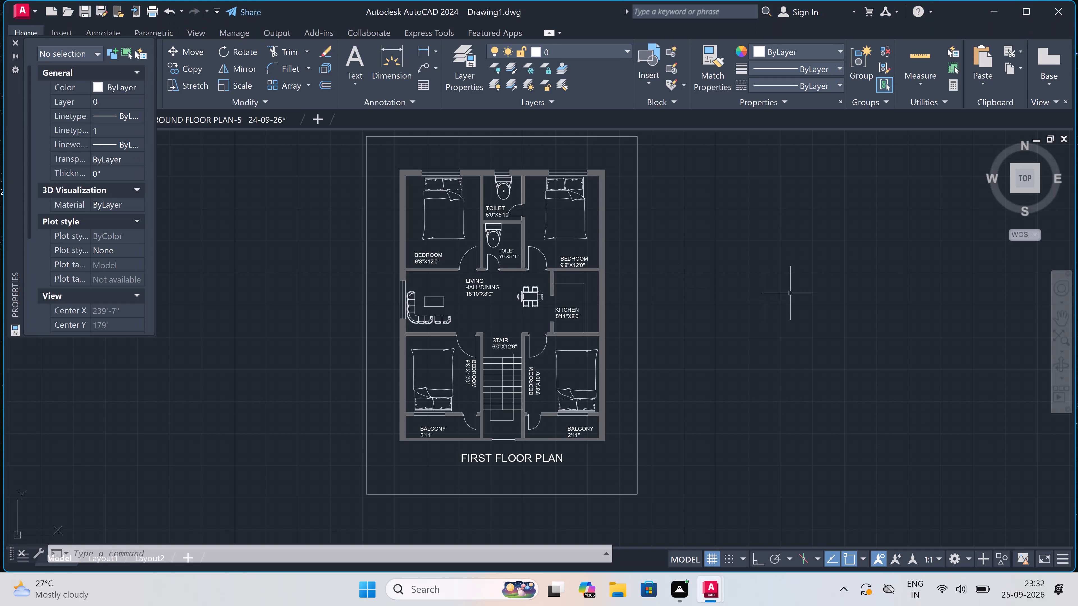
Set up a plot of the model with the DWG To PDF.pc3 plotter on ISO A4 (210.00 x 297.00 MM) paper.
key("ctrl+p")
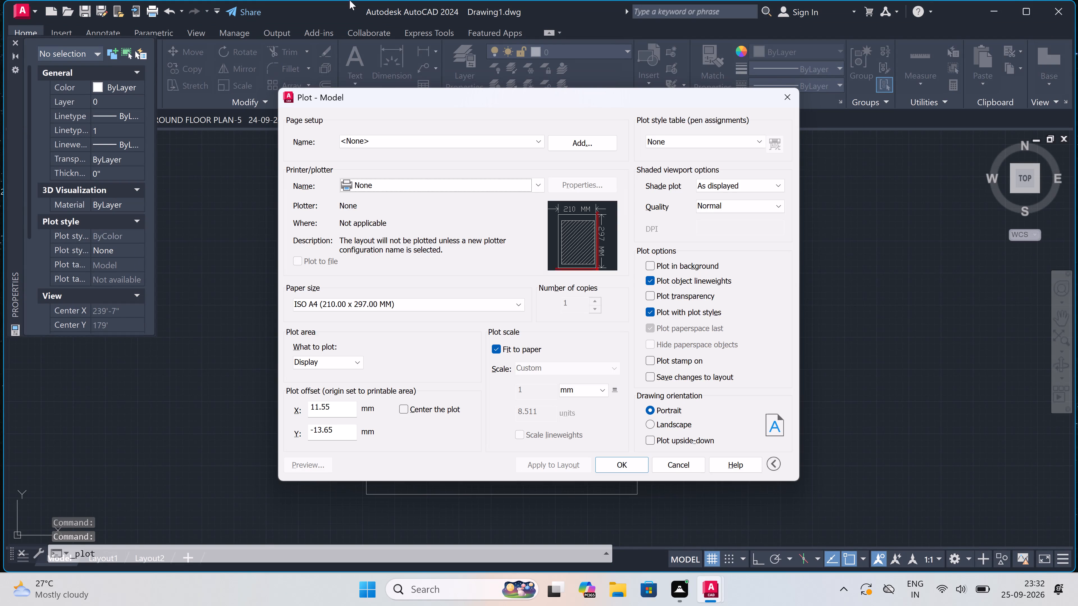
left_click(382, 183)
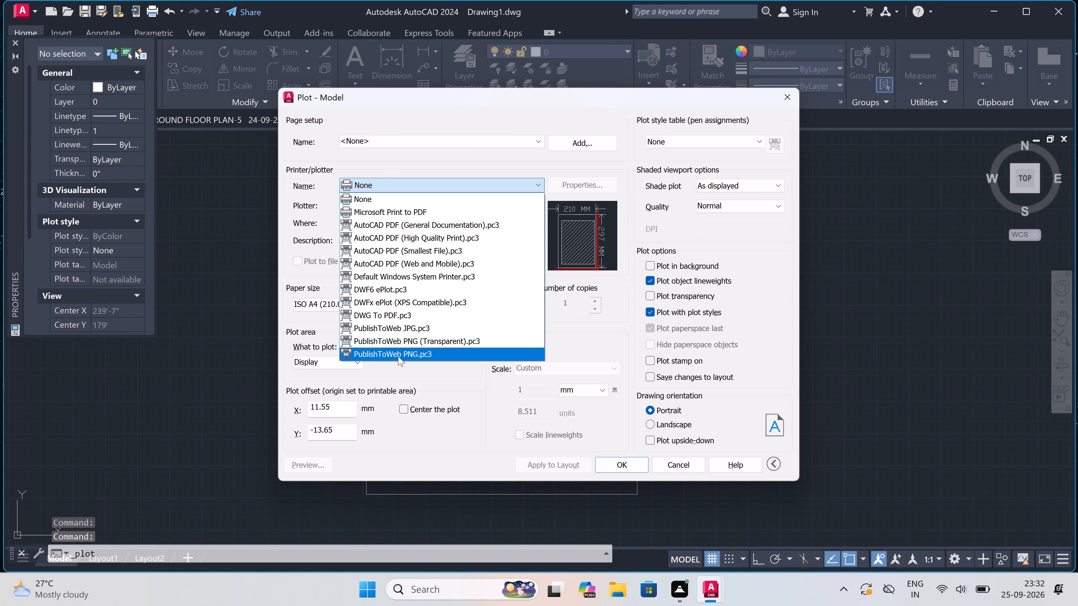
double_click(391, 316)
left_click(390, 314)
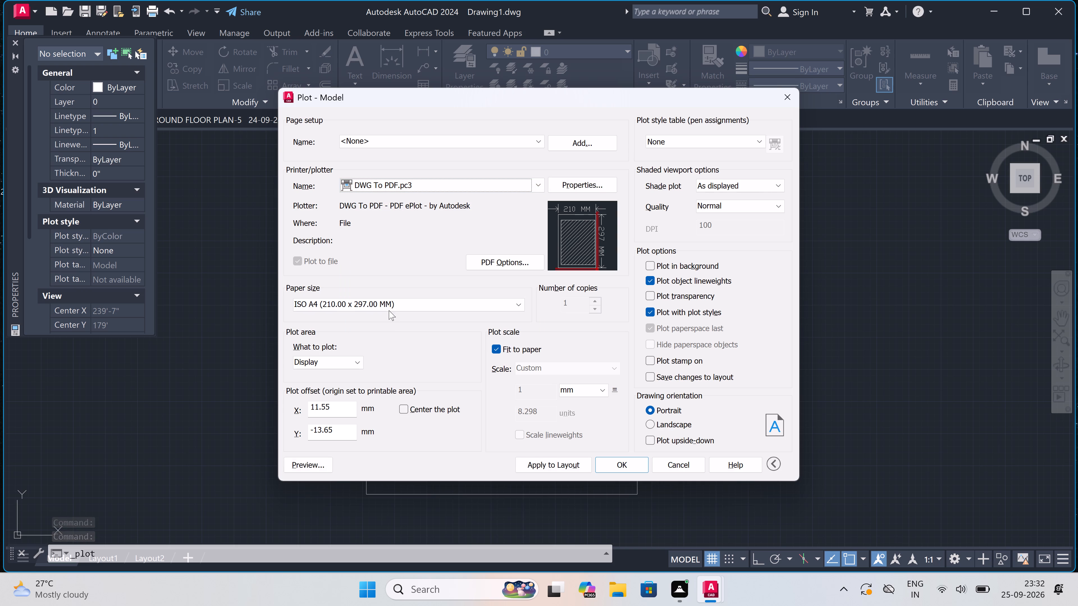
double_click(388, 304)
left_click(378, 306)
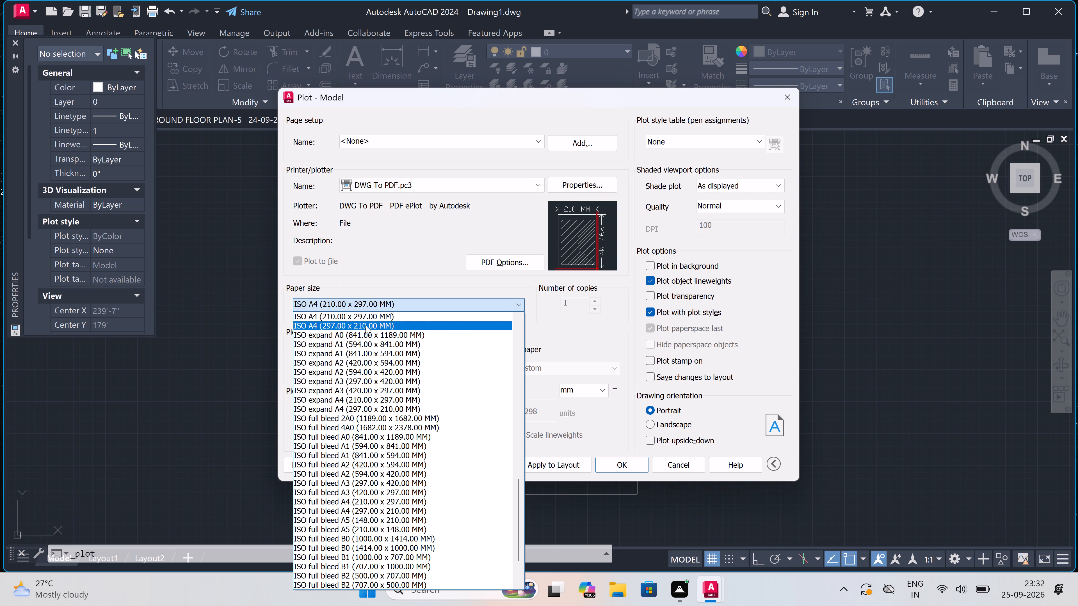
left_click(364, 315)
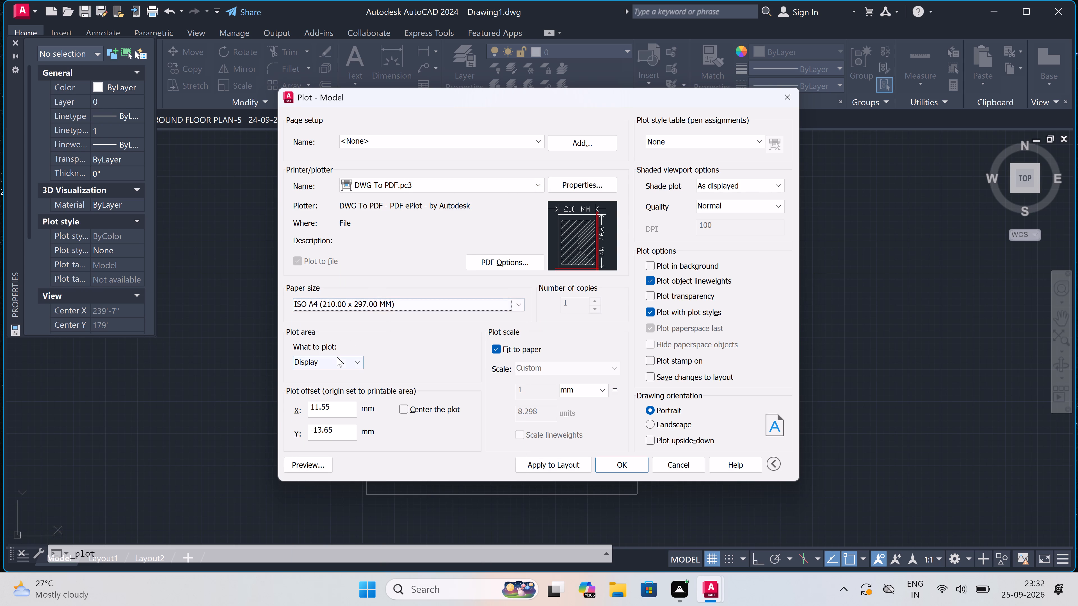
Set the plot area to a window matching the rectangular frame around the first floor plan, and centre the plot.
double_click(337, 357)
left_click(352, 356)
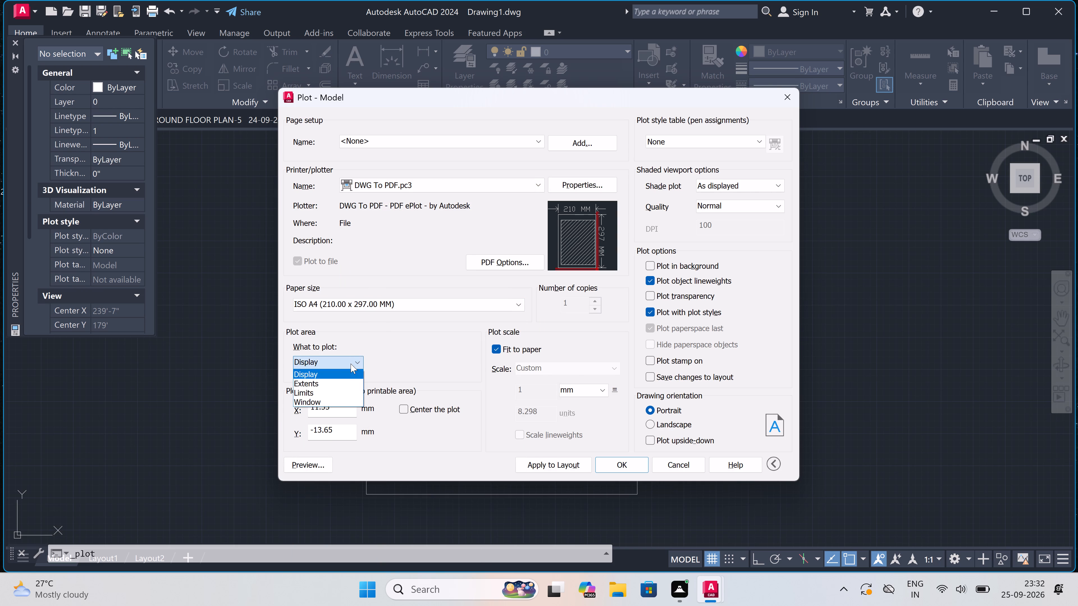
left_click(337, 403)
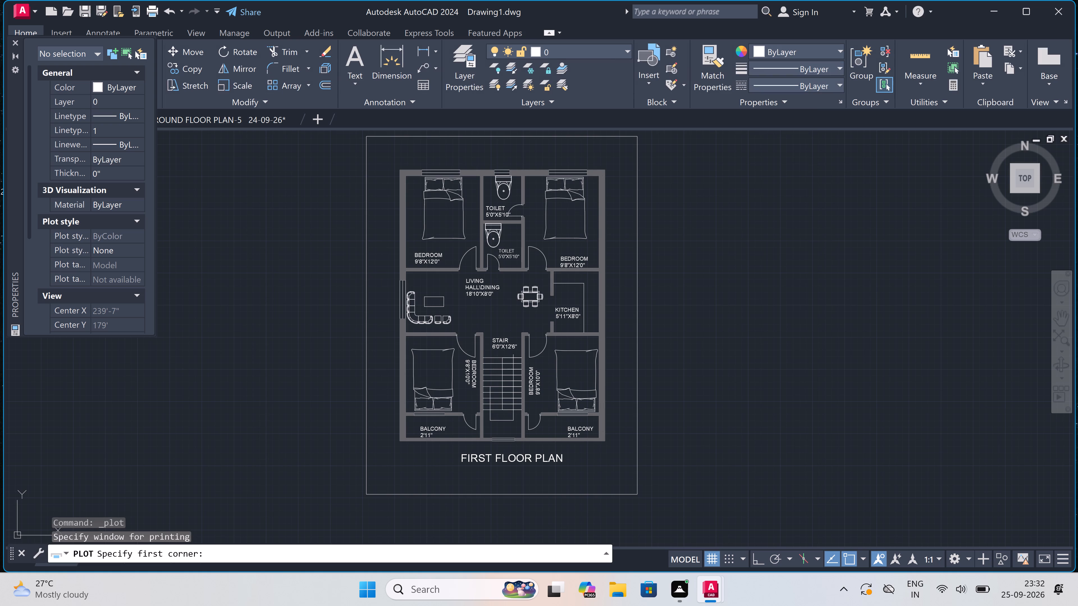
double_click(369, 137)
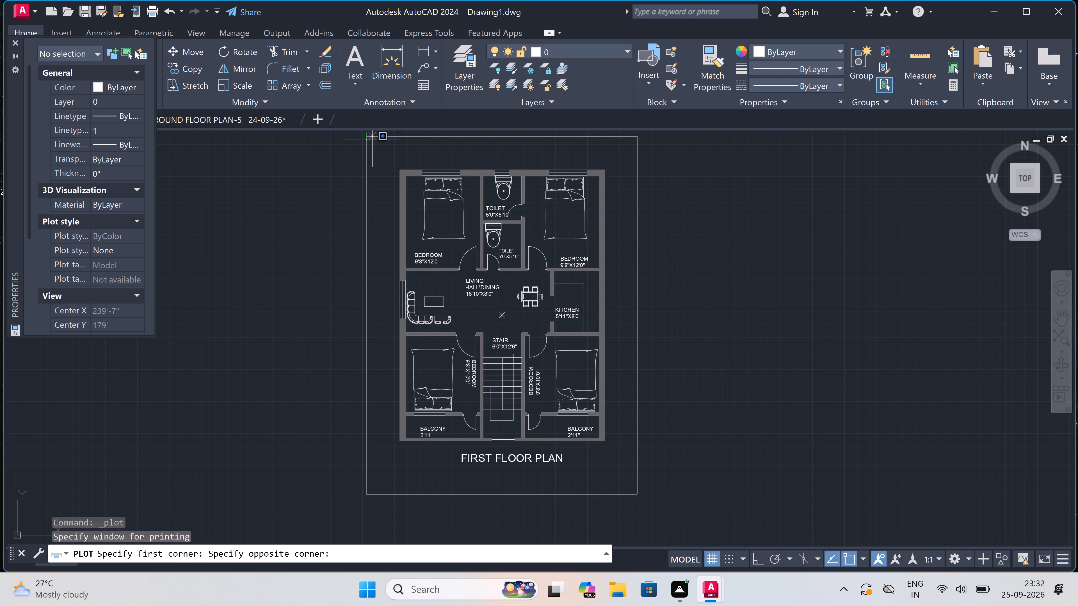
left_click(637, 493)
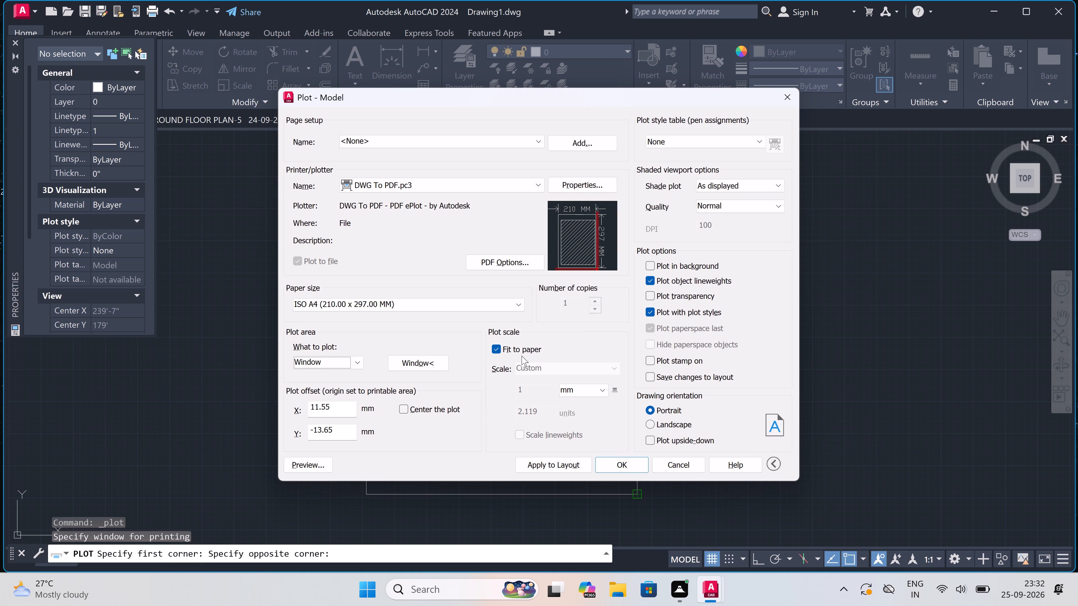
left_click(402, 408)
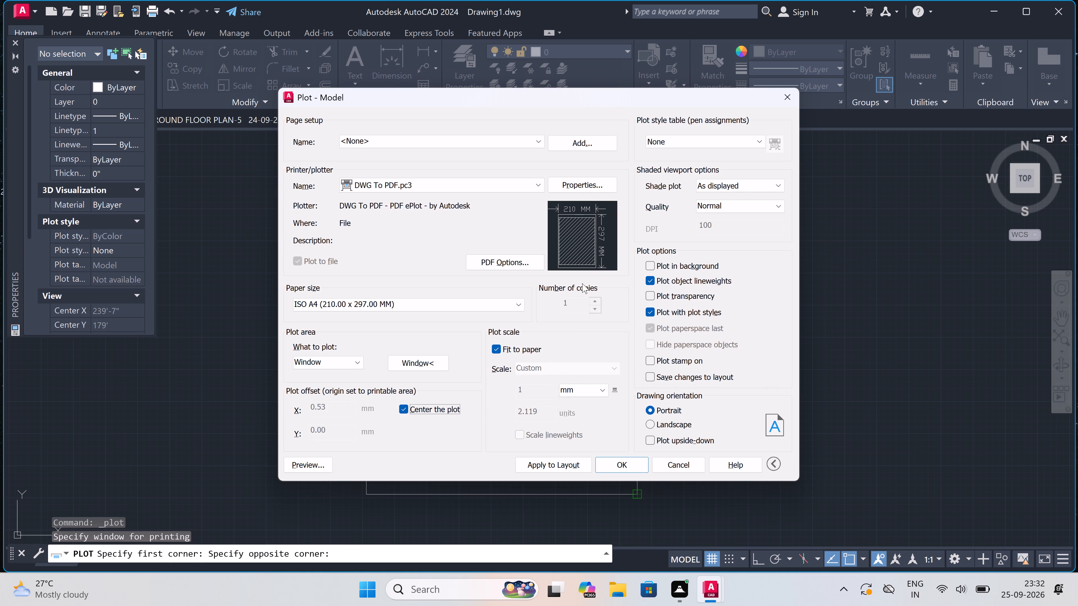
Assign the acad.ctb plot style table to all layouts and apply the plot settings to the layout.
double_click(689, 141)
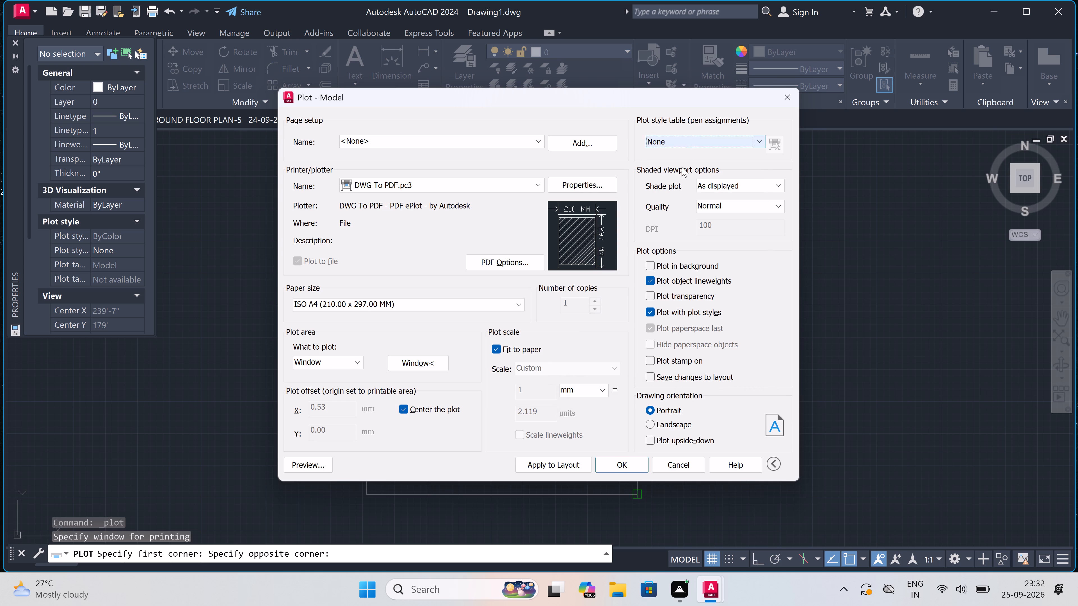
left_click(688, 146)
left_click(683, 161)
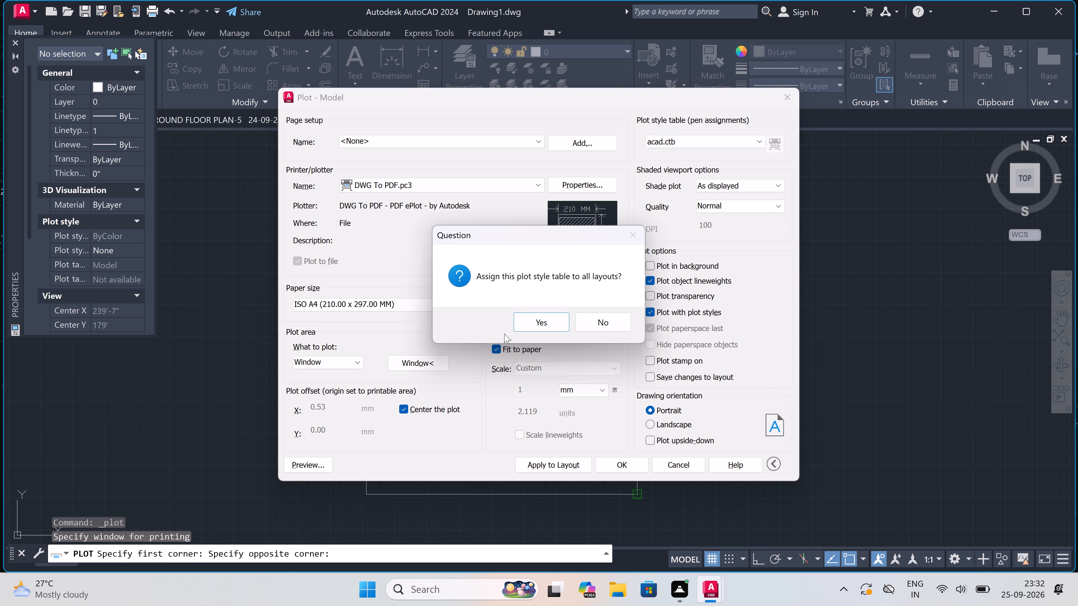
left_click(541, 318)
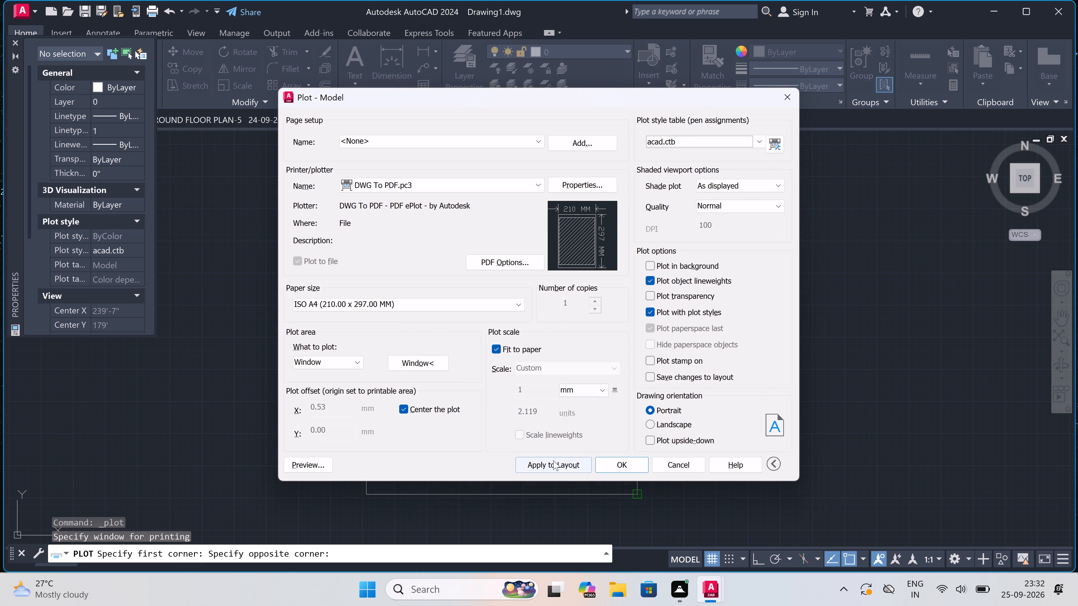
left_click(553, 460)
Run the plot to PDF and clear the suggested file name in the Documents folder.
left_click(618, 465)
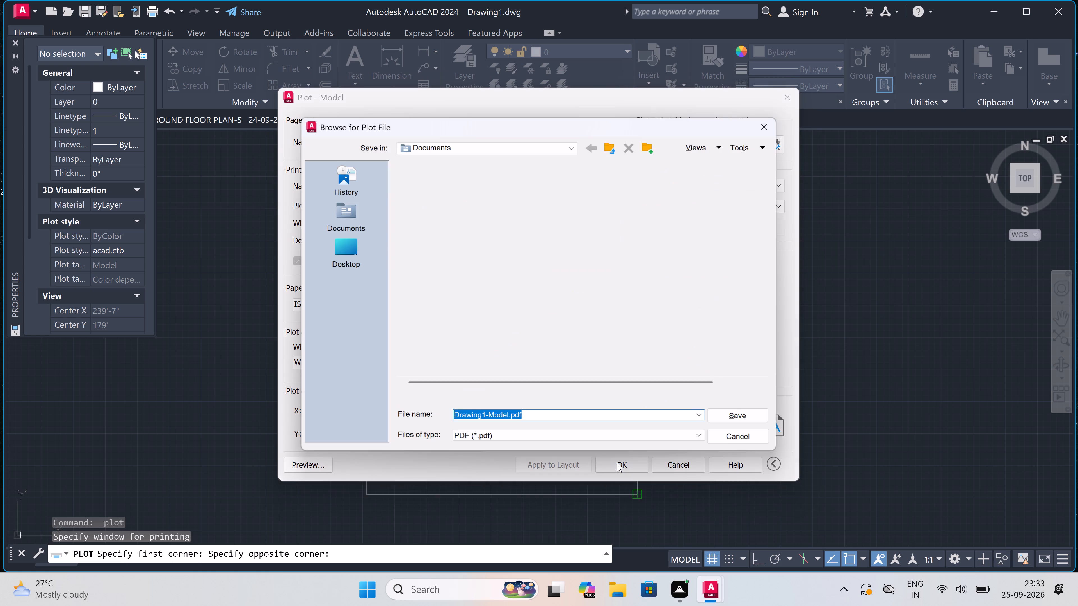
key("BackSpace")
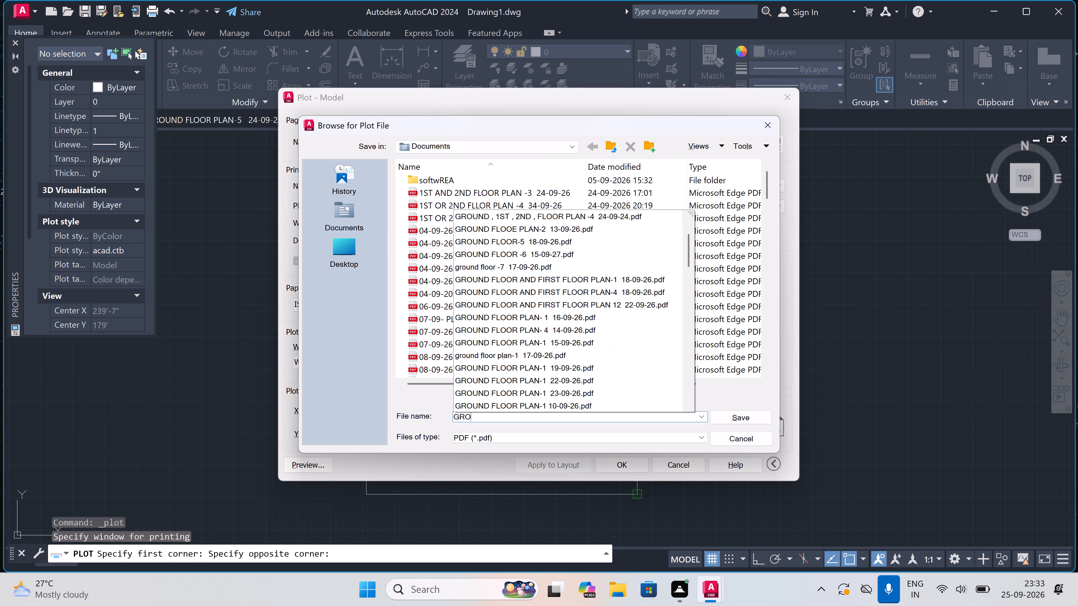
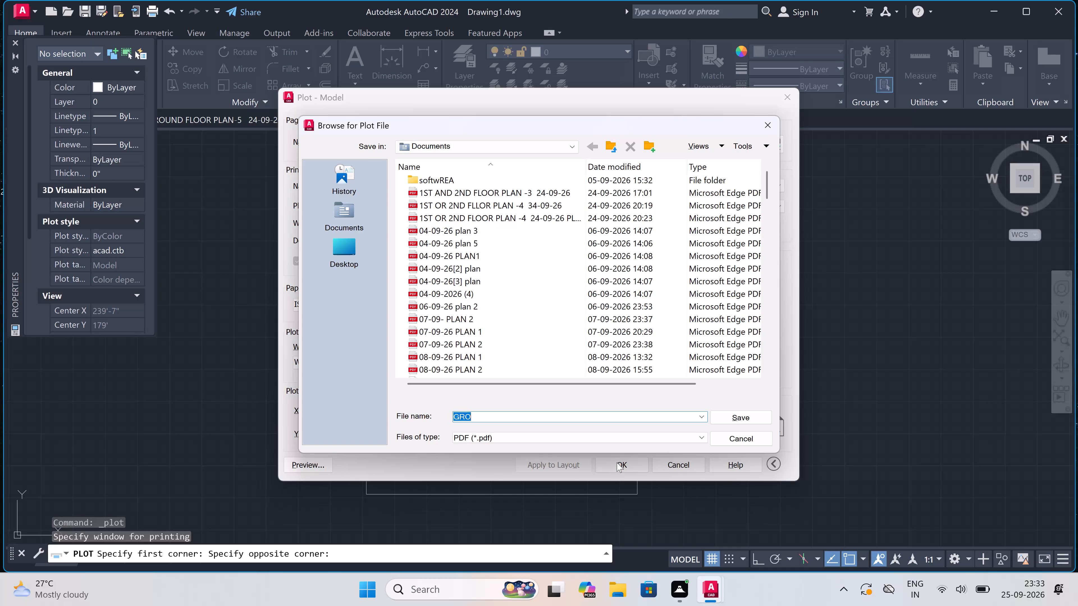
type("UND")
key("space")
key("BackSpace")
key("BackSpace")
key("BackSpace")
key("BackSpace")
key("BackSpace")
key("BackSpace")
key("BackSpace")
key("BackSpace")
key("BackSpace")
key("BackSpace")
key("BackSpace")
Name the plot file GROUND FLOOR PLAN-6 24-09-26 and save it as a PDF in the Documents folder.
type("GROUNF")
key("BackSpace")
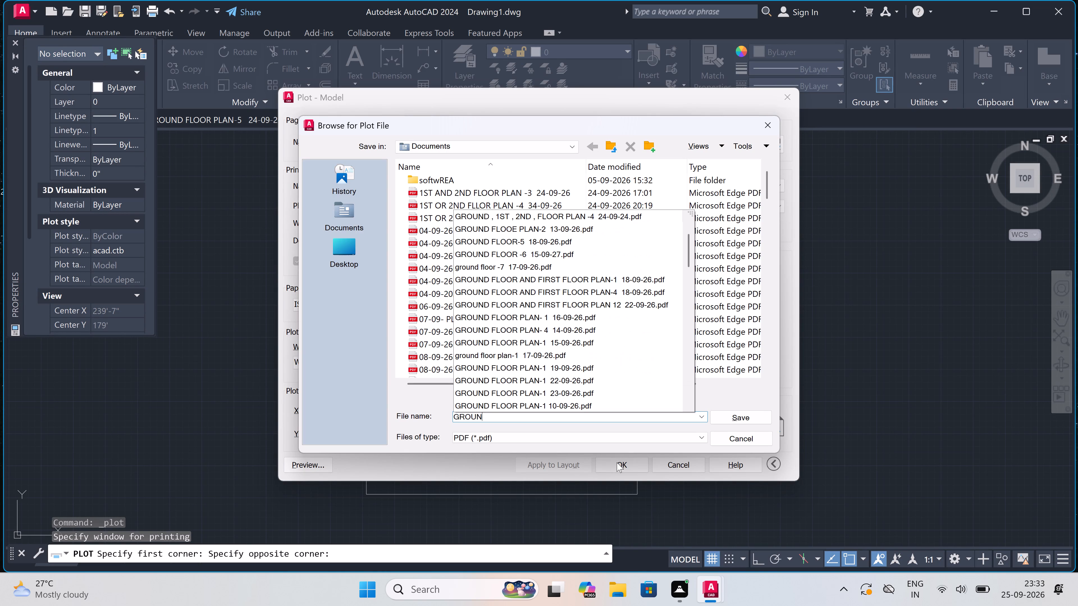
type("D FLOOR PLAN-6")
key("space")
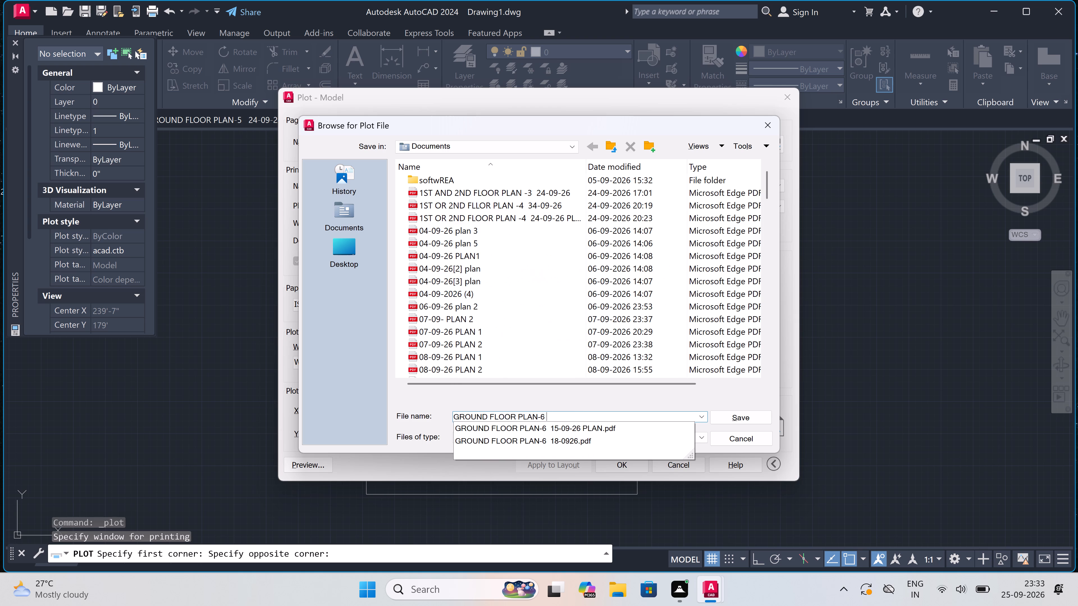
key("space")
type("24")
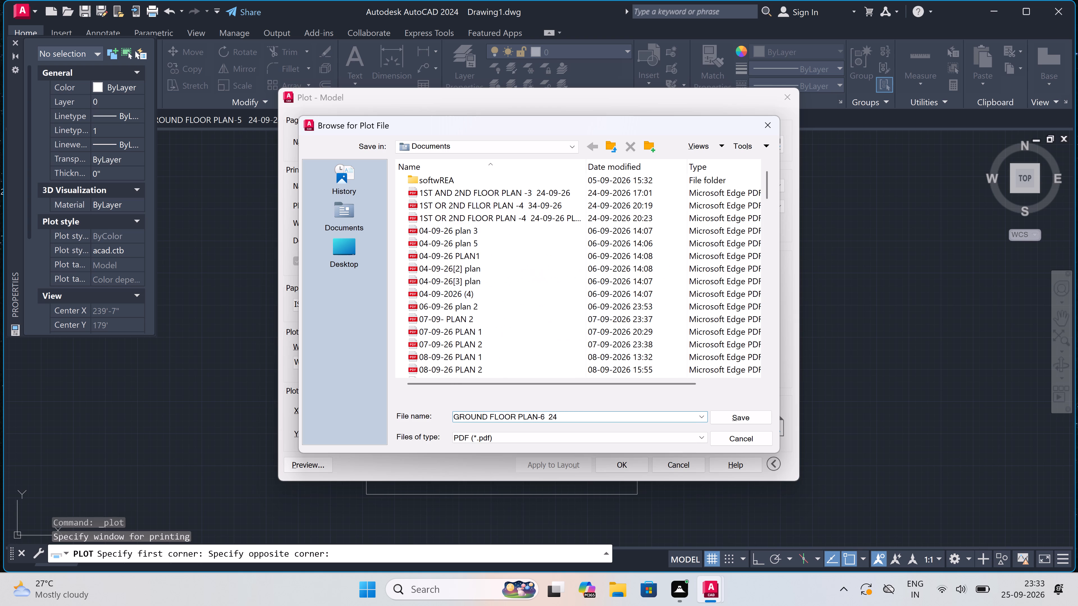
type("-09-")
type("26")
left_click(737, 419)
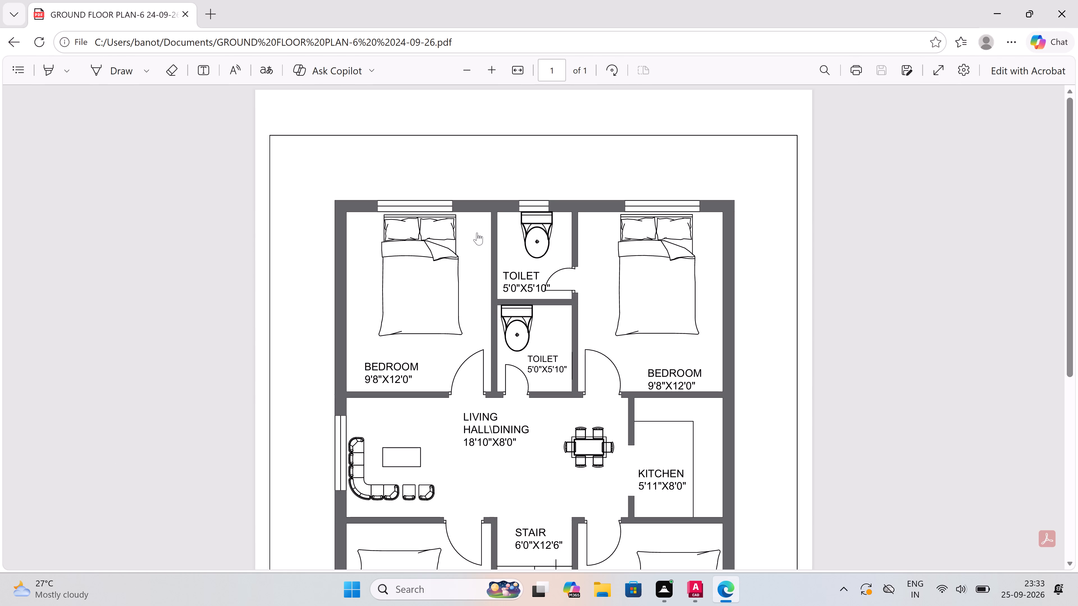
Review the plotted PDF from the top of the plan to the FIRST FLOOR PLAN title, and close the viewer.
scroll(477, 233, "down", 2)
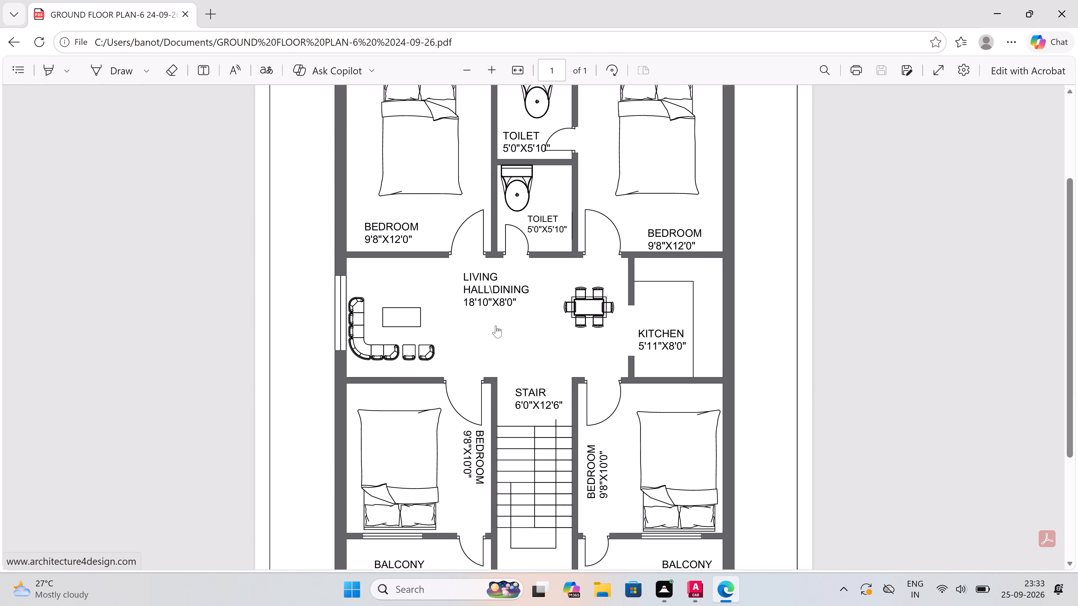
scroll(502, 316, "down", 4)
scroll(503, 319, "up", 4)
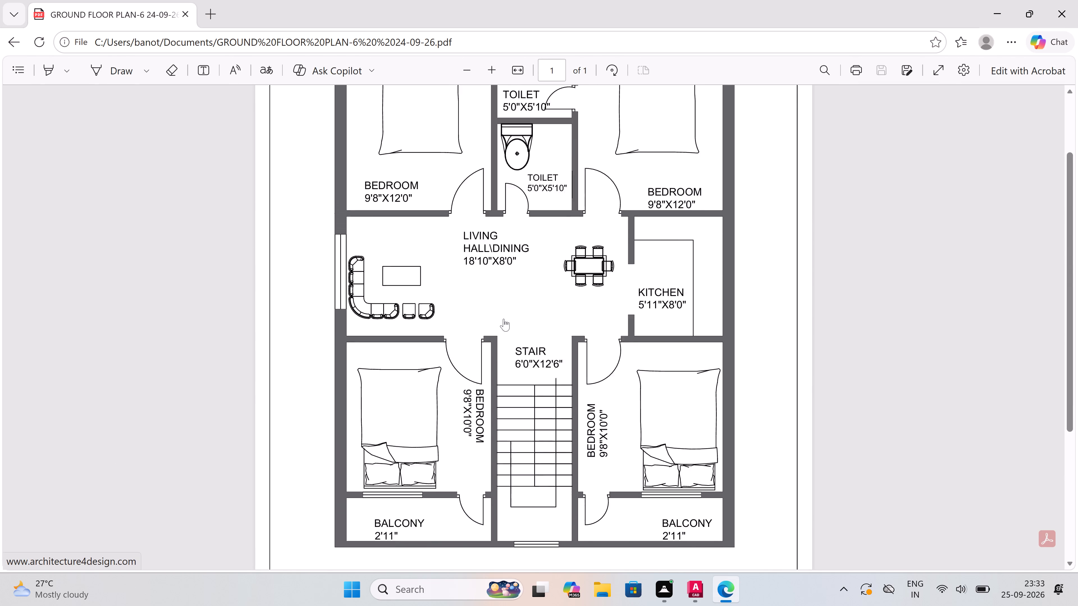
scroll(504, 319, "down", 3)
scroll(504, 319, "up", 1)
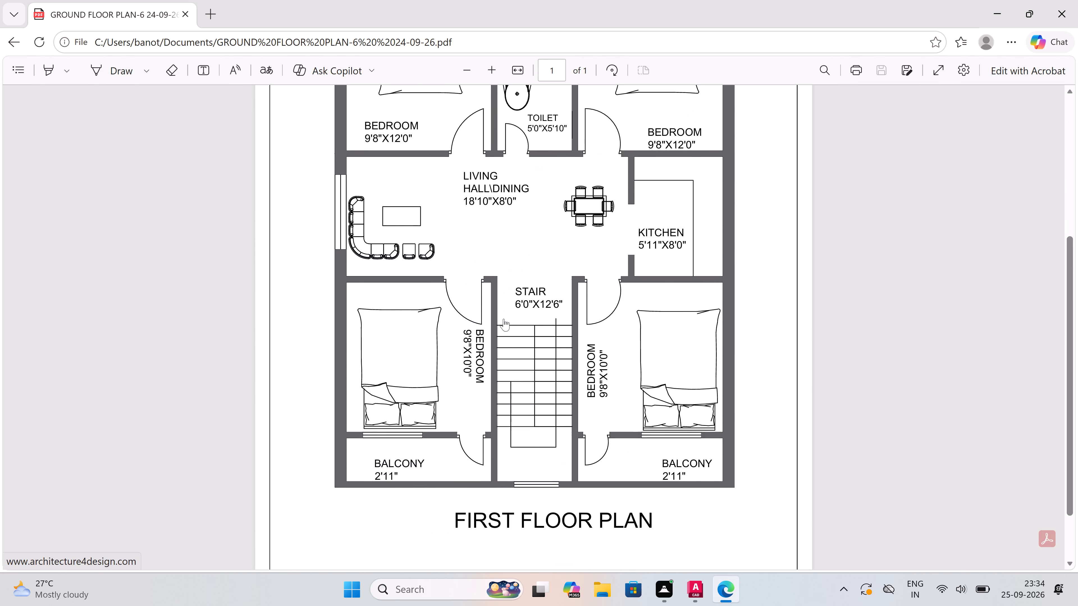
scroll(504, 319, "up", 2)
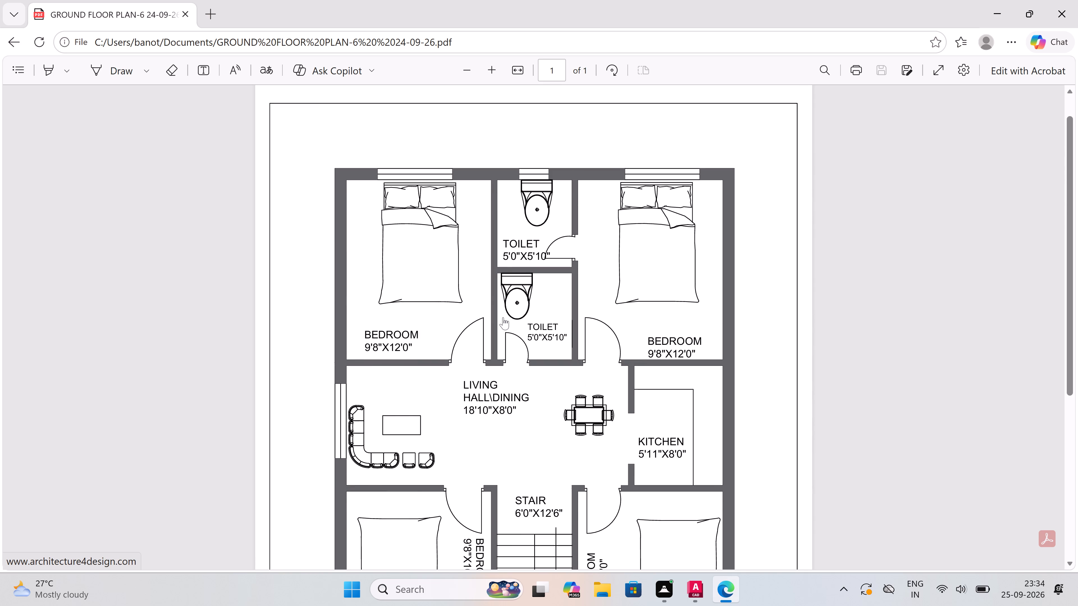
scroll(504, 258, "down", 3)
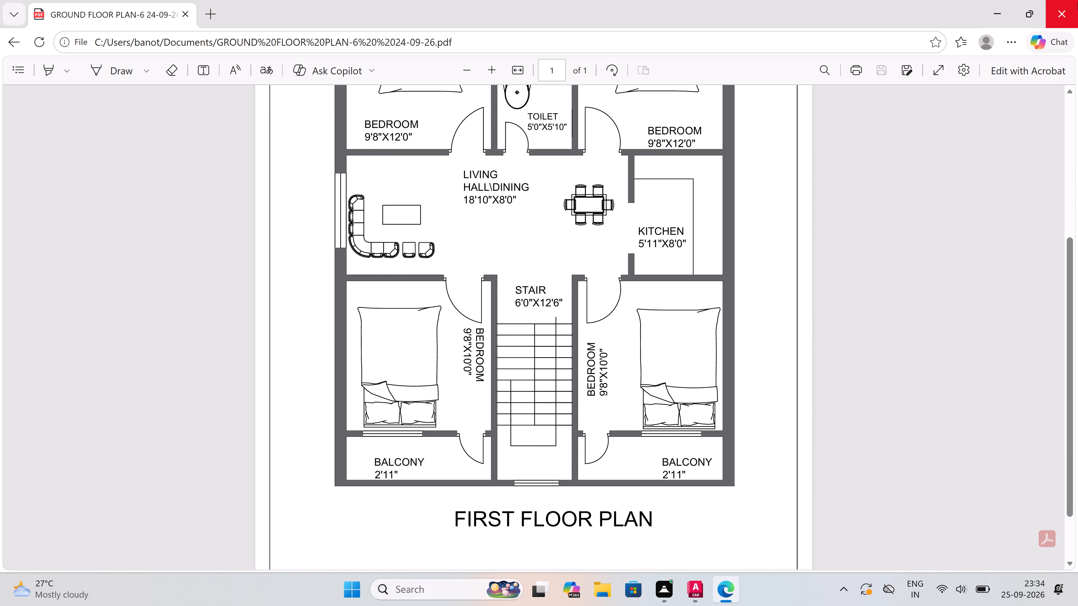
left_click(1056, 13)
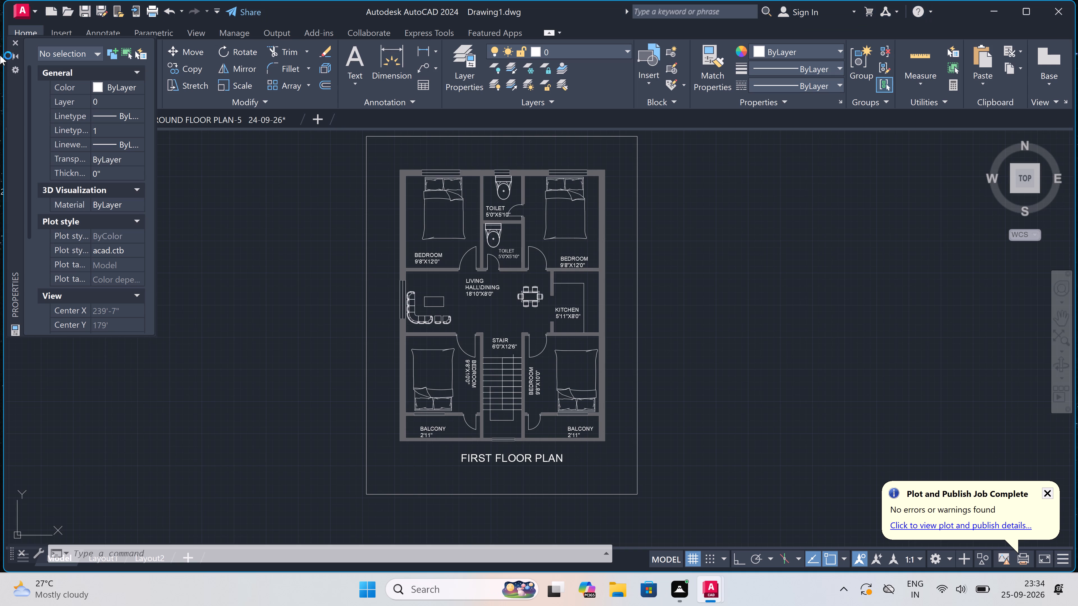
Close the Properties palette and save the drawing as GROUND FLOOR PLAN-6 24-09-26 in Downloads, in AutoCAD 2018 DWG format.
left_click(12, 39)
left_click(17, 7)
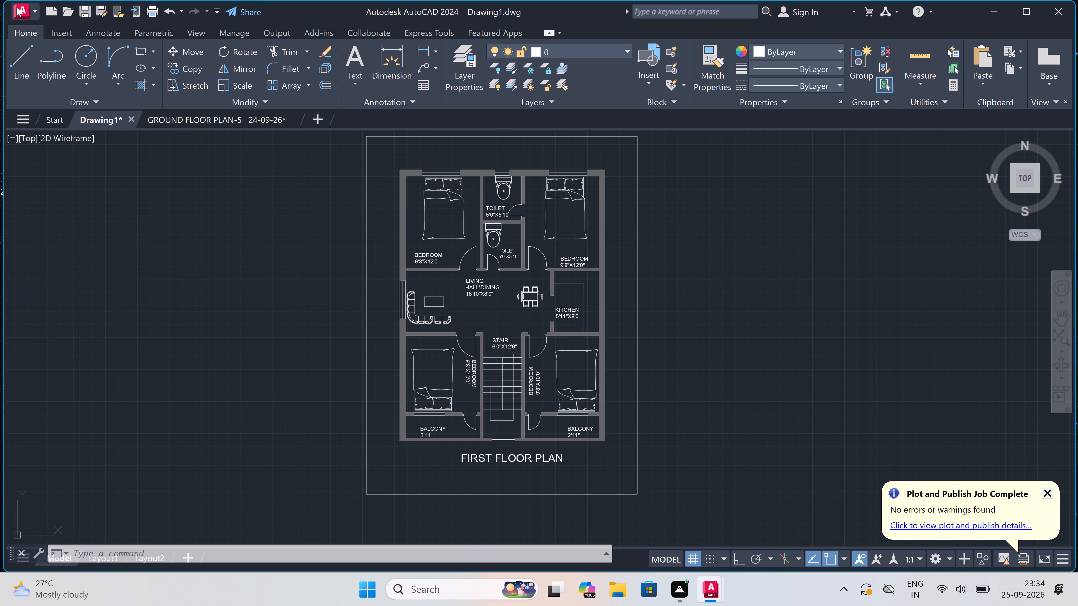
left_click(75, 181)
key("BackSpace")
type("GROUND FLOOR PLAN-")
type("6")
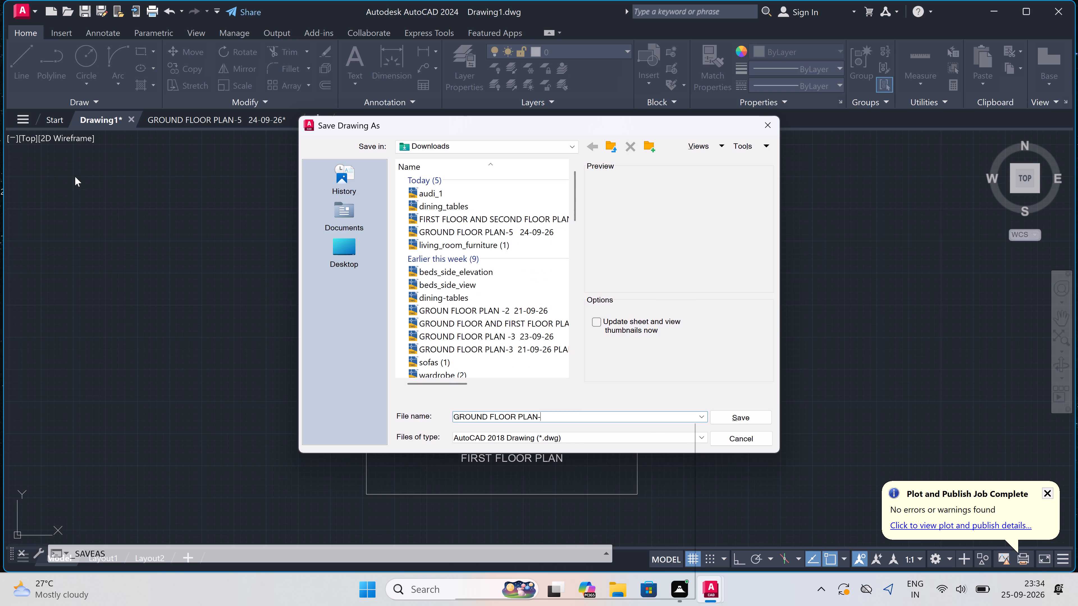
key("space")
key("space")
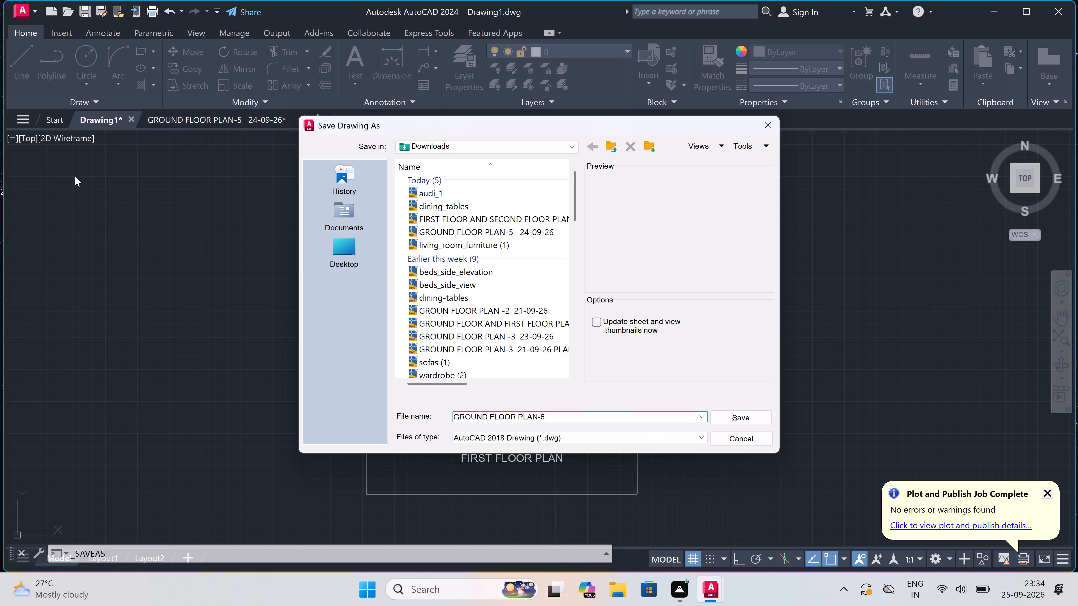
type("24-09-26")
left_click(744, 415)
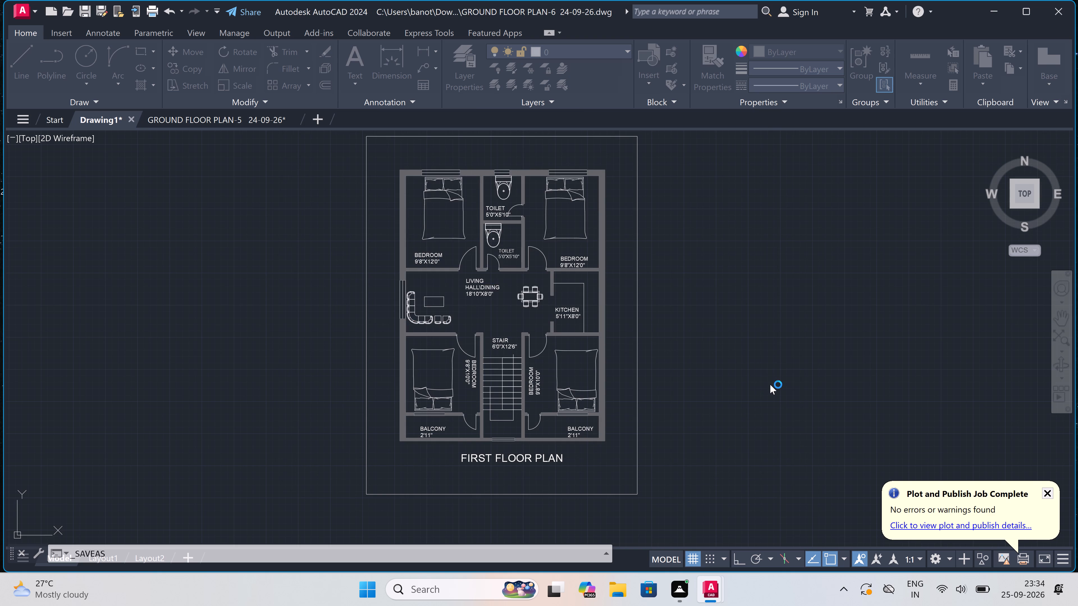
Quit AutoCAD and answer the save prompt for the open drawing GROUND FLOOR PLAN-5 24-09-26.
double_click(1058, 7)
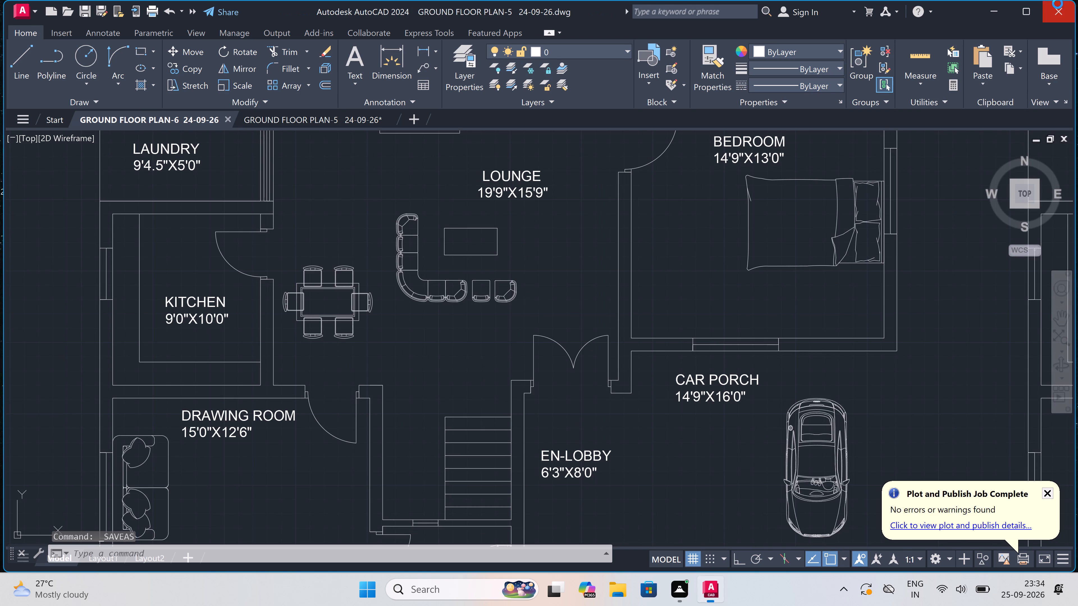
left_click(506, 316)
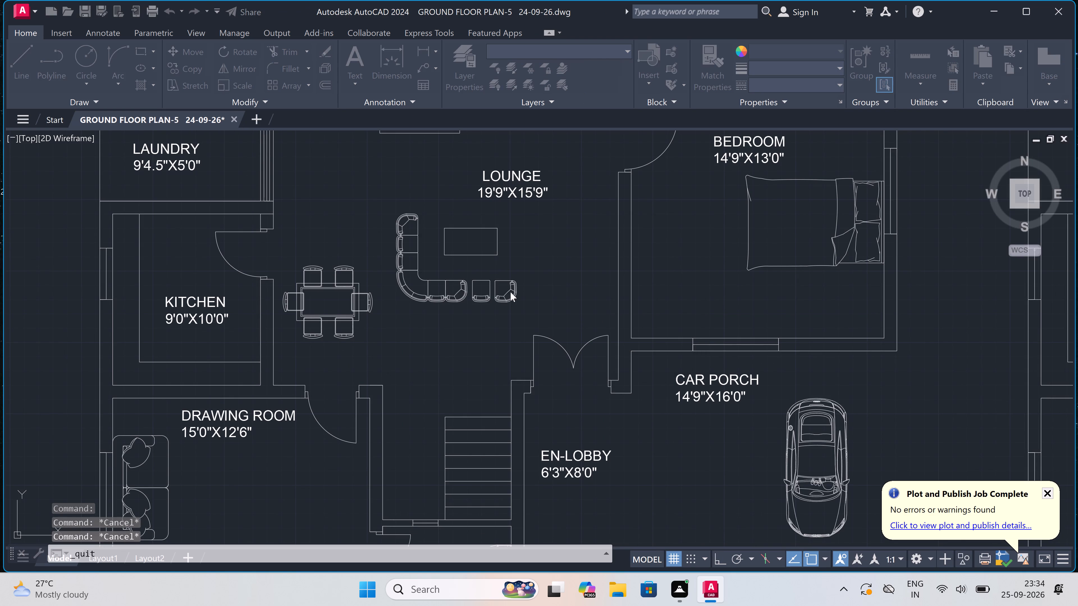